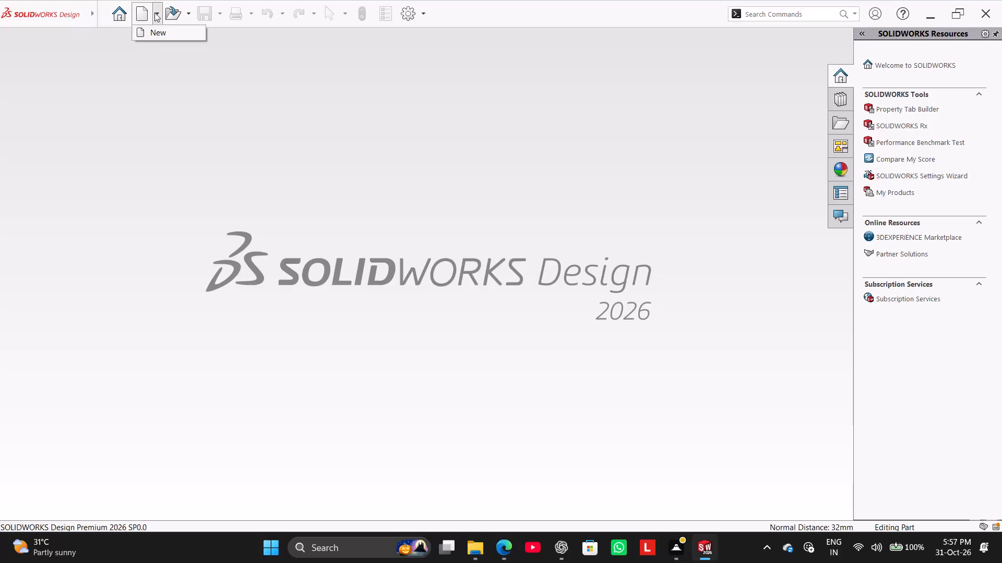
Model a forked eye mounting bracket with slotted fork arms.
Create a new part document.
click(160, 30)
click(429, 405)
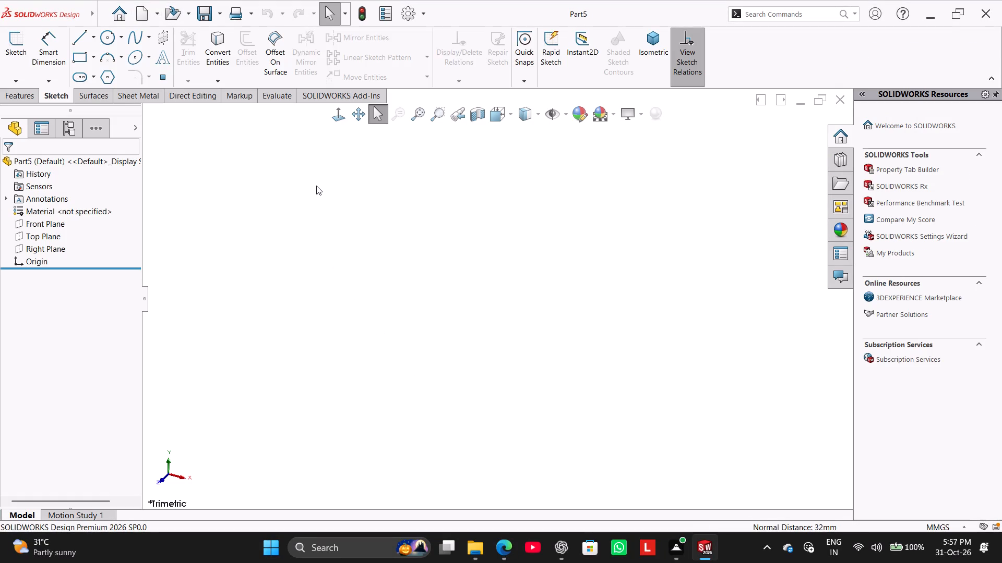
Start a sketch on the Front Plane.
click(25, 52)
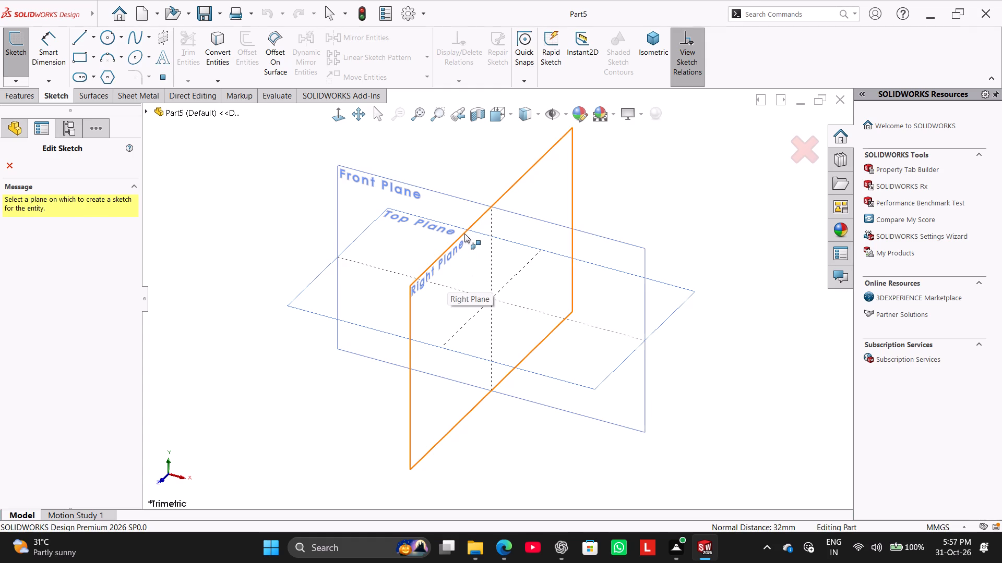
click(369, 192)
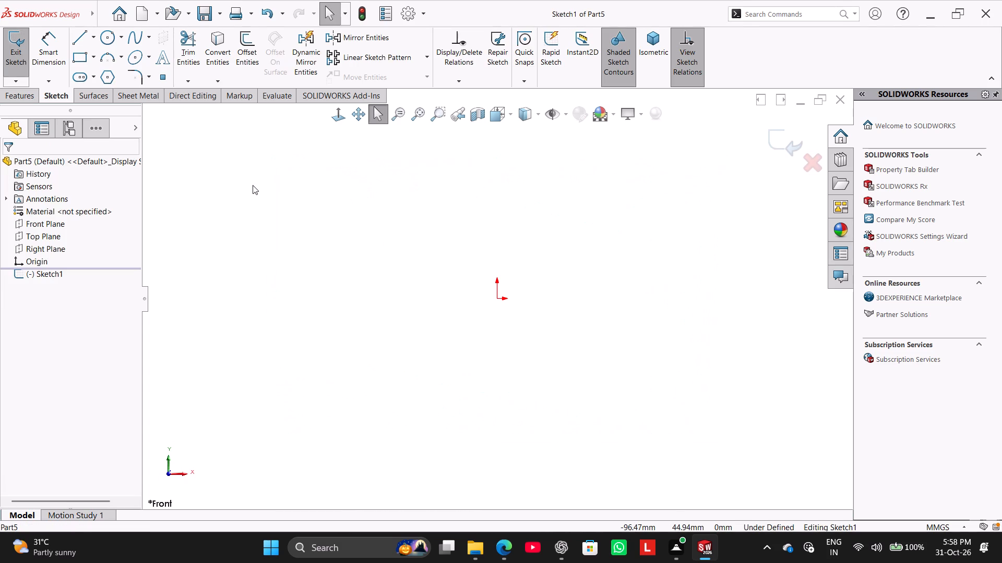
click(253, 185)
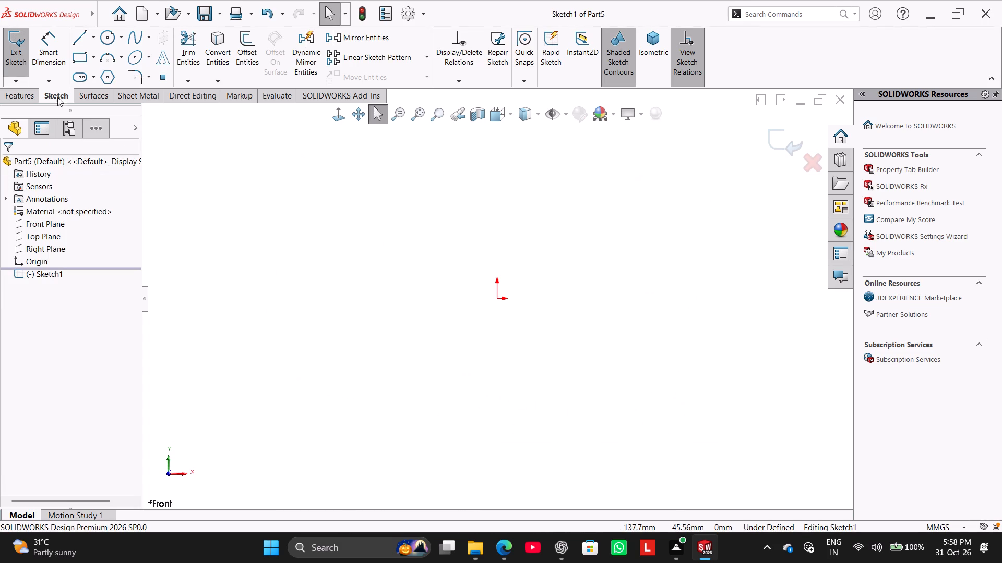
Sketch a horizontal line about 77.5 mm long below the origin, continuing into a tangent 180° arc of about 29 mm radius.
click(79, 40)
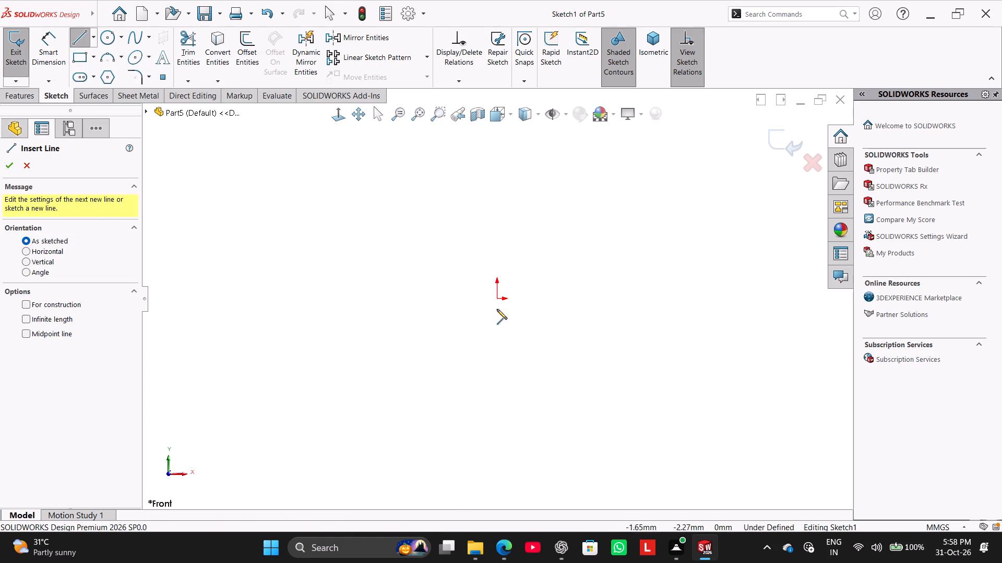
click(693, 350)
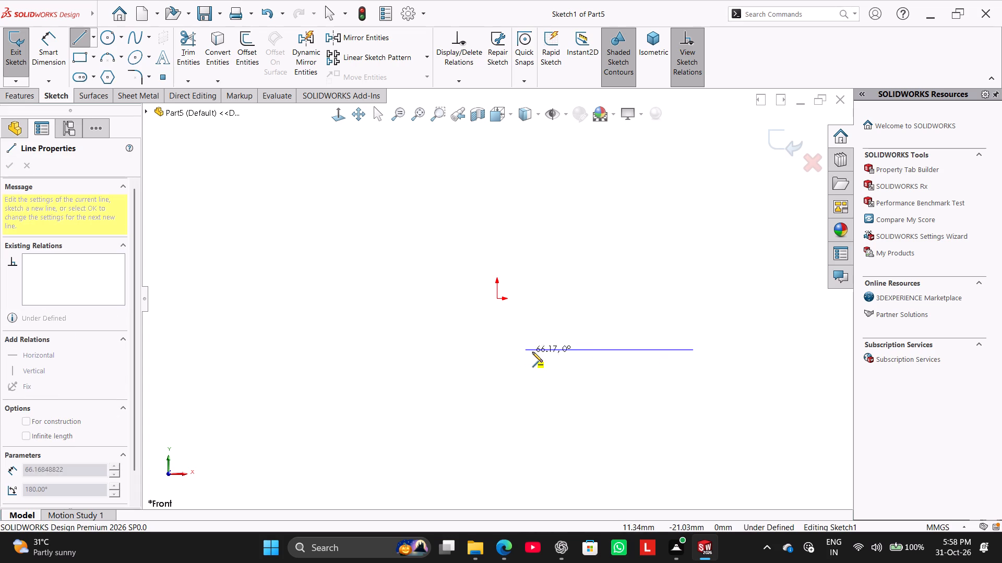
click(497, 353)
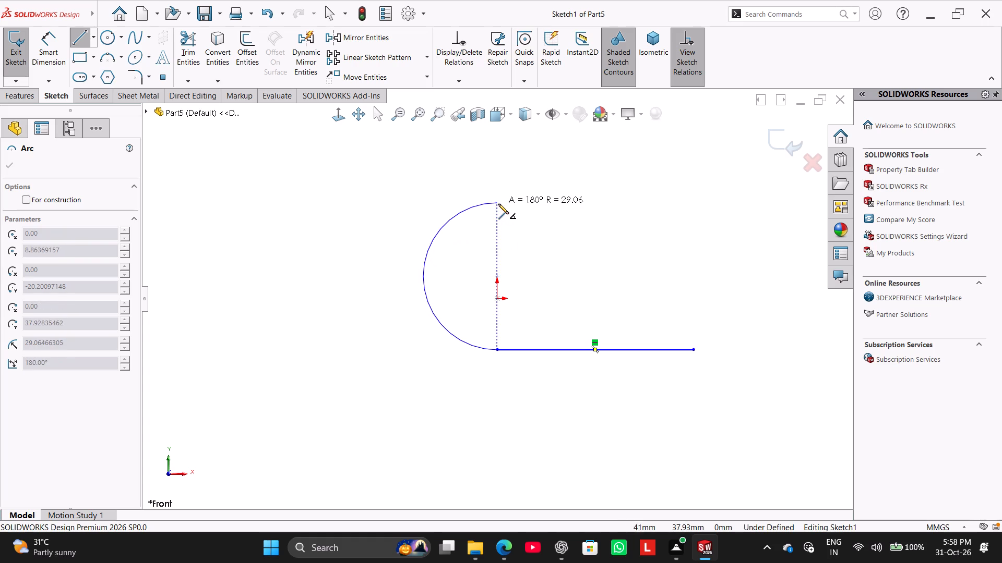
click(498, 204)
right_click(404, 226)
click(414, 231)
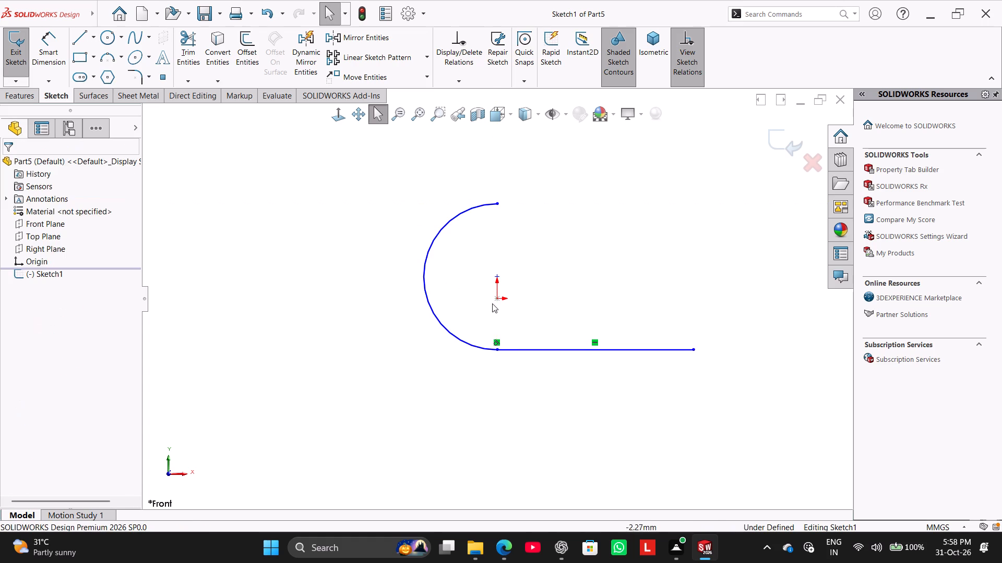
Make the arc's centre point coincident with the origin.
ctrl+click(499, 278)
ctrl+click(495, 299)
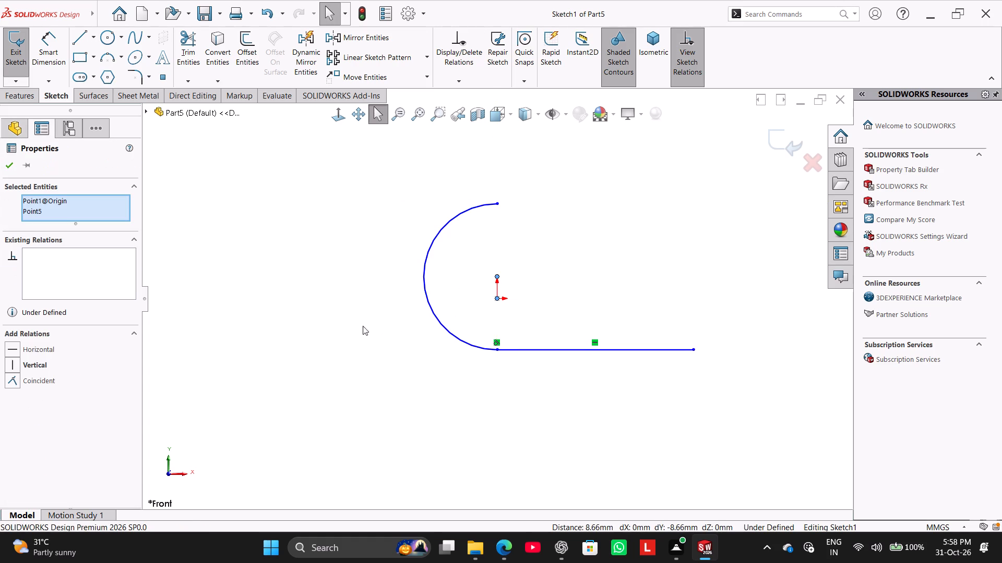
click(30, 379)
click(236, 276)
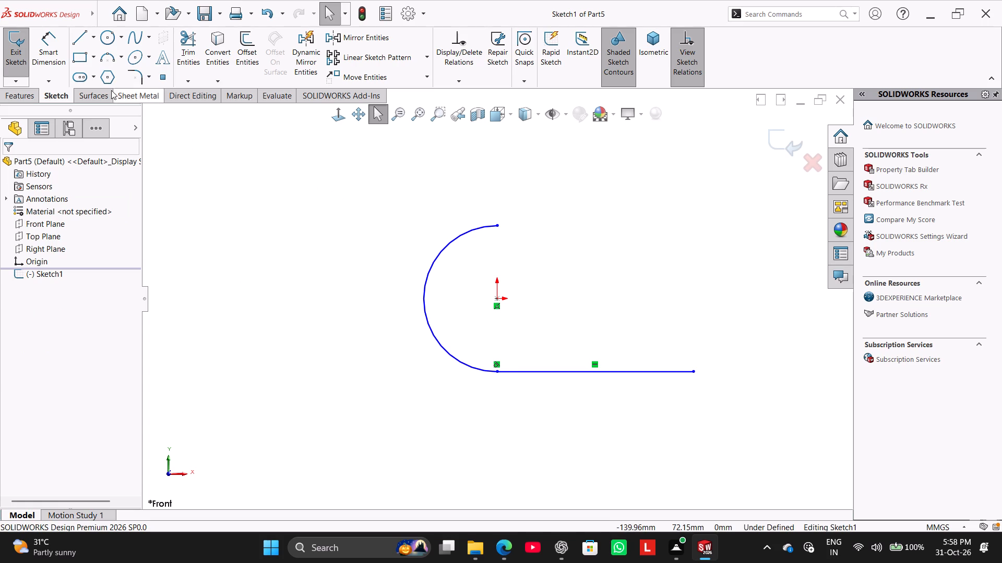
Dimension the arc with a radius of 20 mm.
click(58, 42)
click(436, 336)
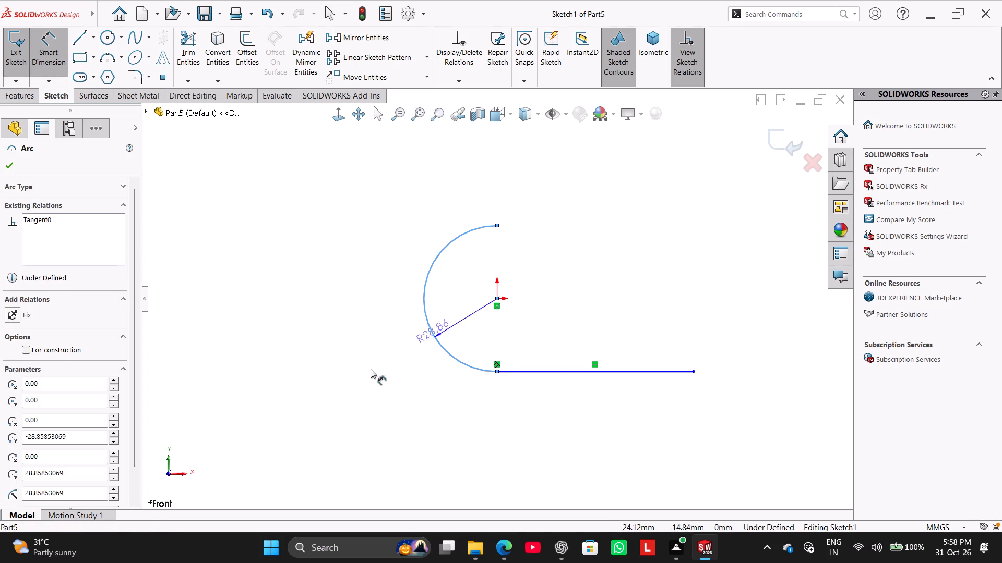
click(357, 373)
text(20)
key(Return)
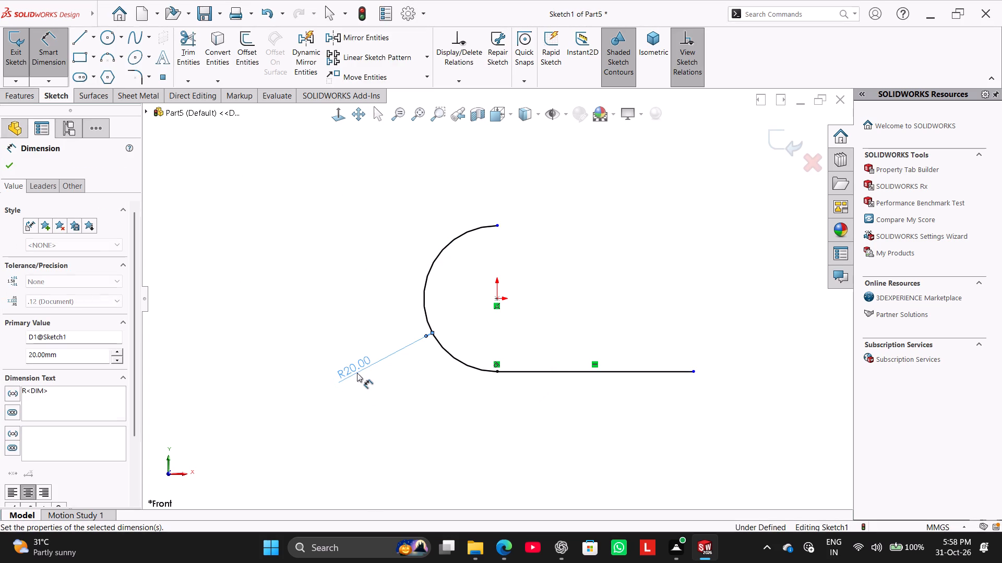
right_click(312, 276)
click(336, 309)
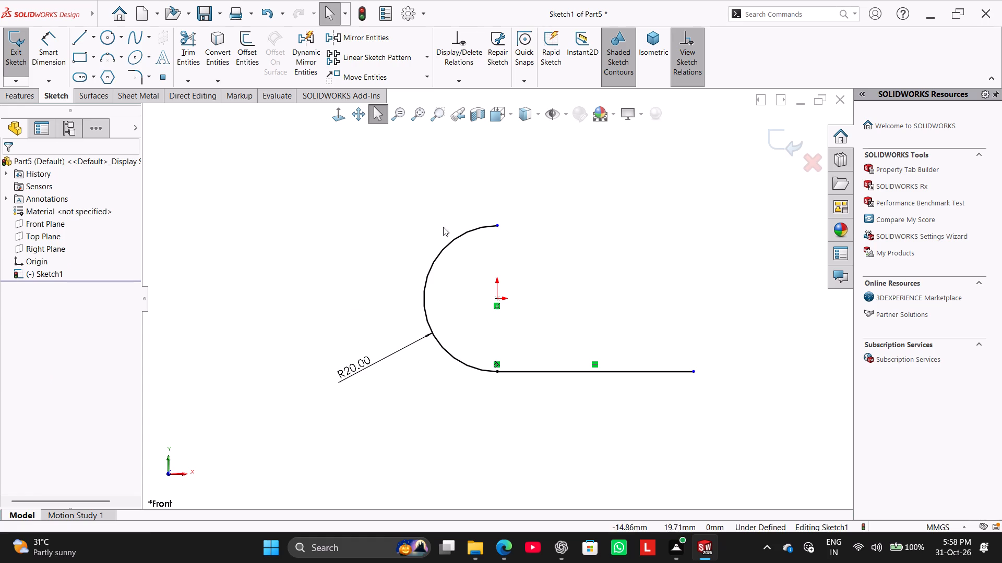
Sketch the upper prong from the arc's free end: an inner horizontal line about 52 mm long, a short vertical end and a parallel outer line.
click(83, 41)
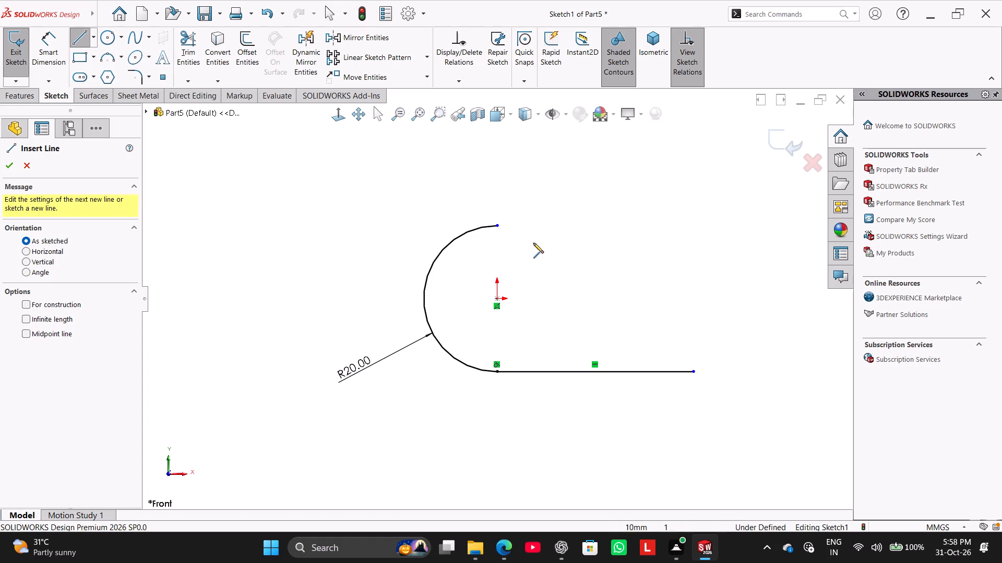
click(496, 225)
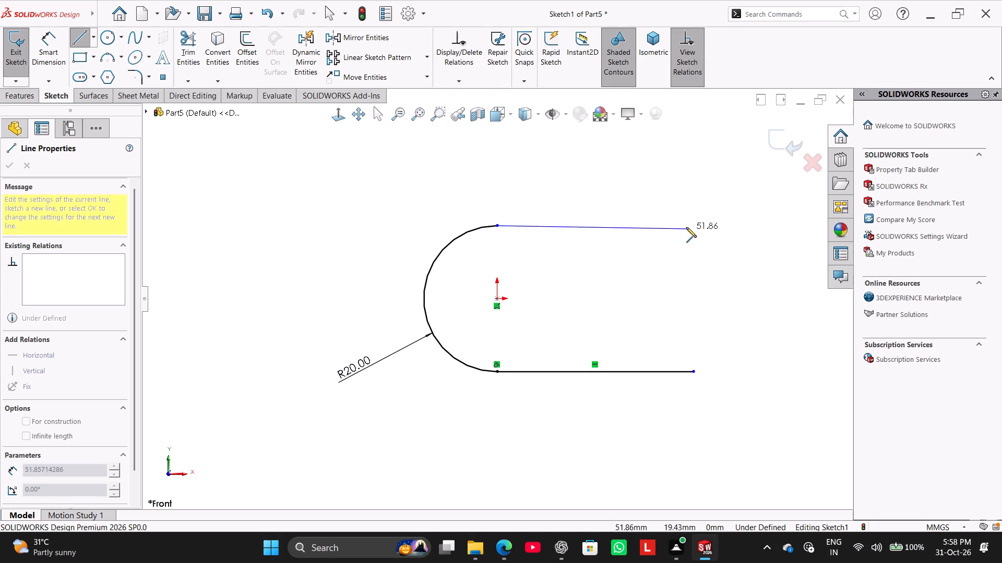
click(686, 226)
click(687, 199)
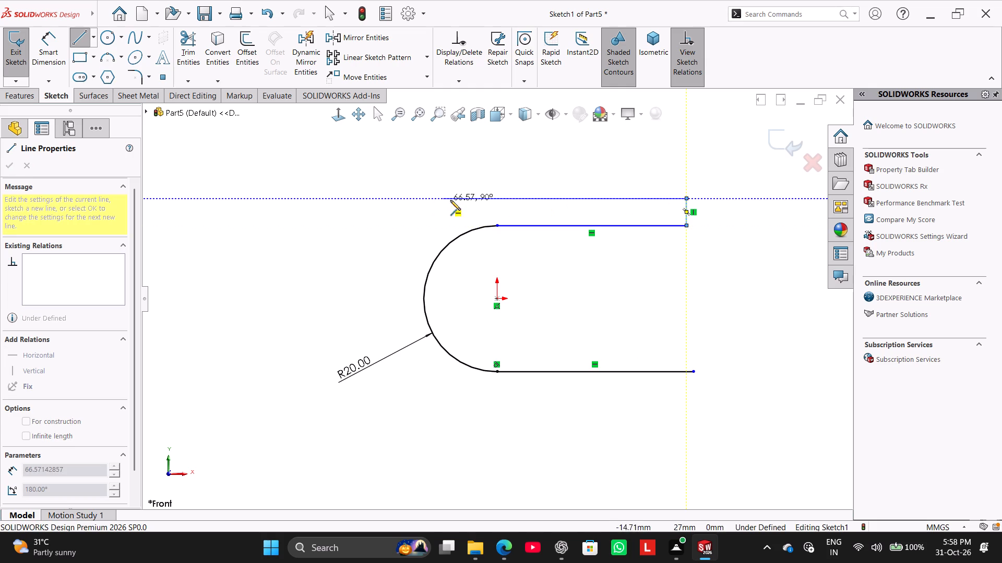
click(479, 201)
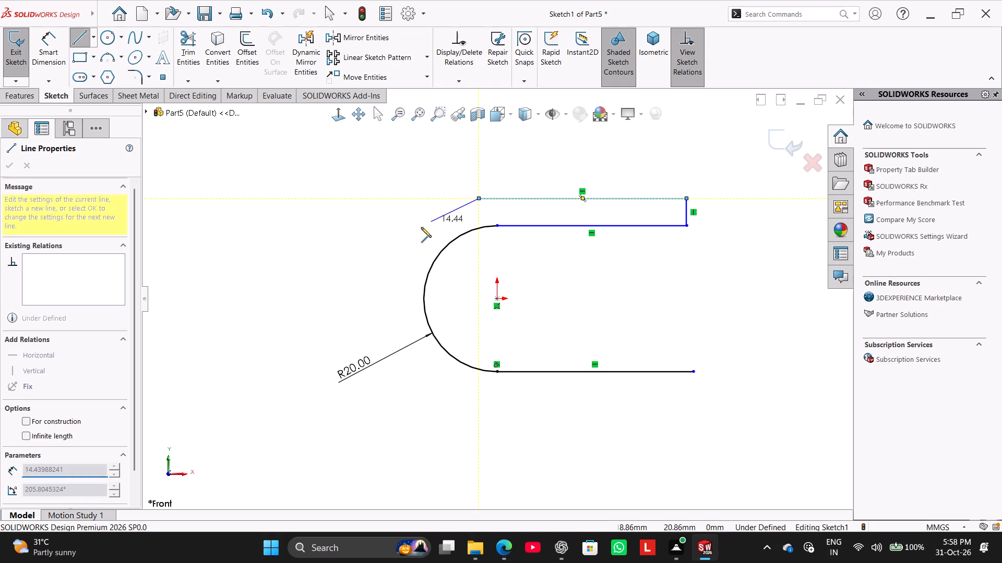
Continue the line chain around the slanted shoulders, the handle and the lower prong, closing the fork outline at the lower inner line's free end.
click(370, 254)
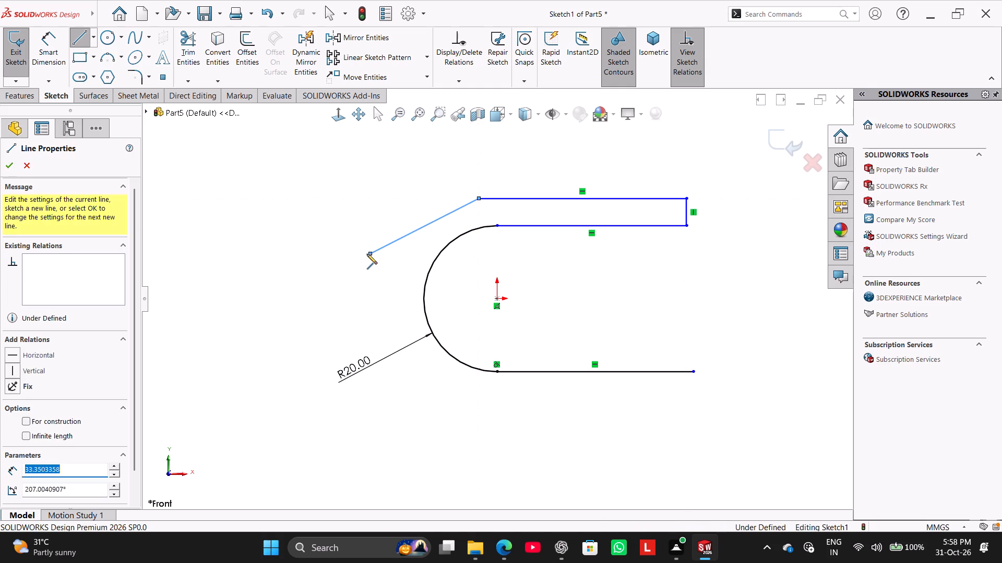
click(187, 240)
click(183, 278)
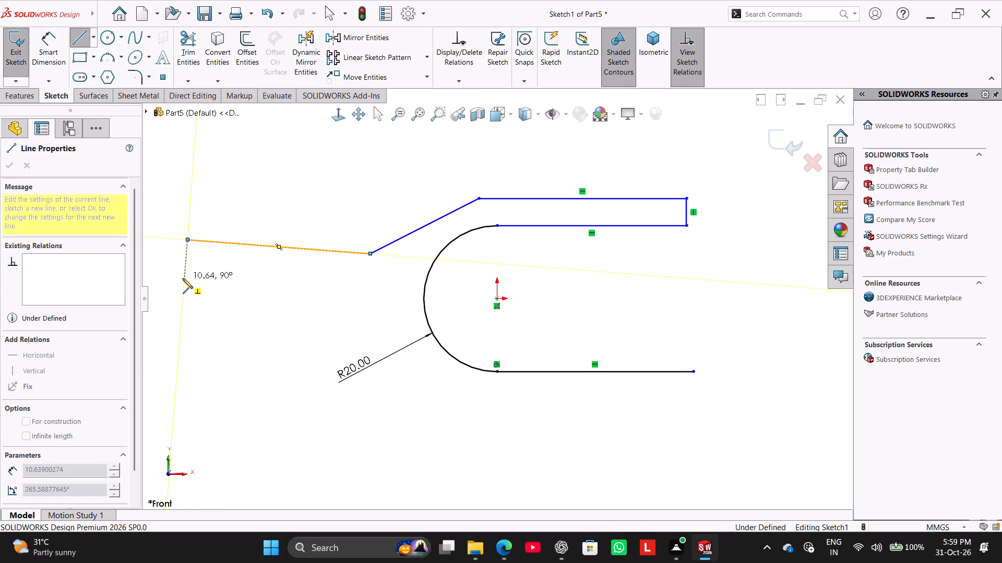
click(369, 286)
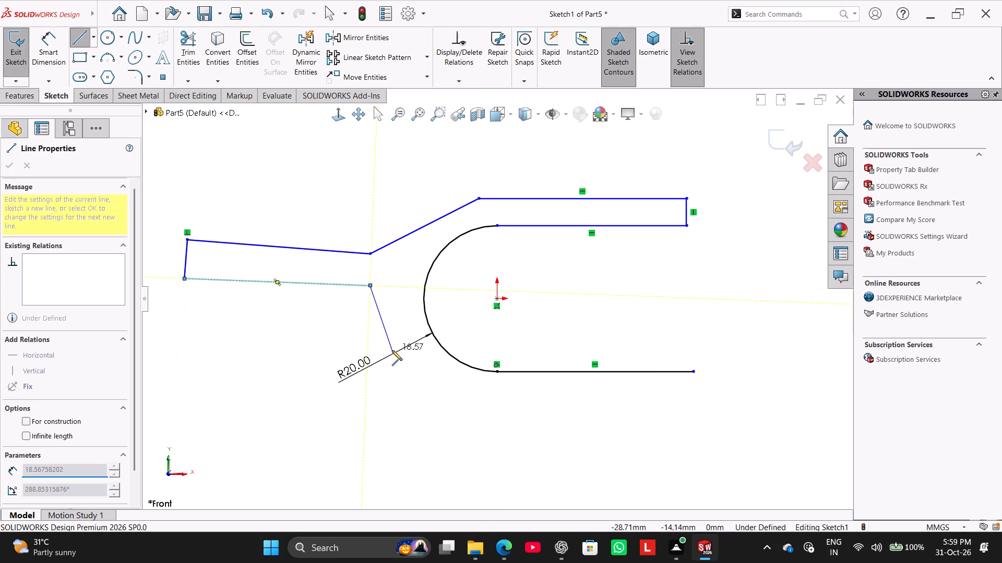
click(480, 401)
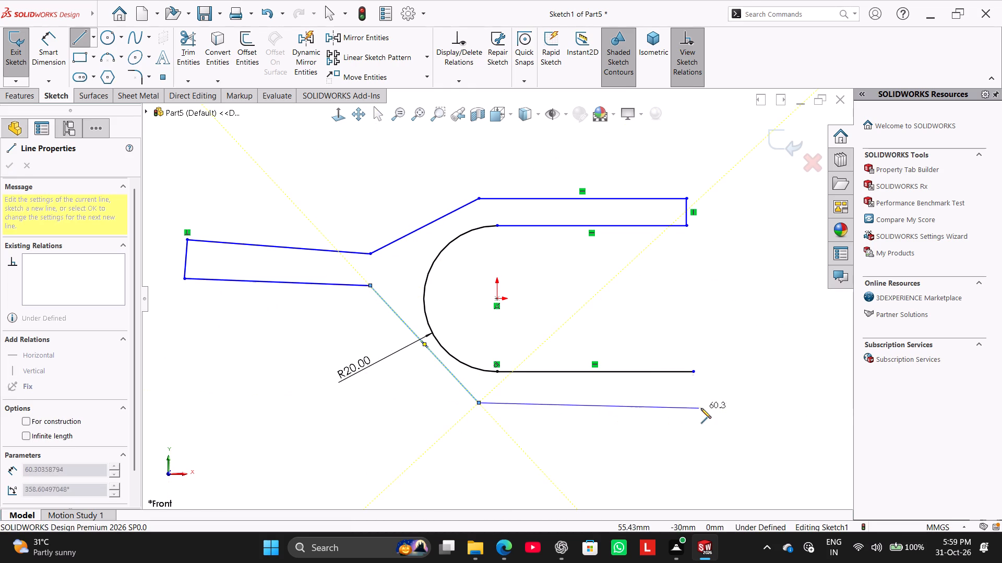
click(696, 398)
click(695, 369)
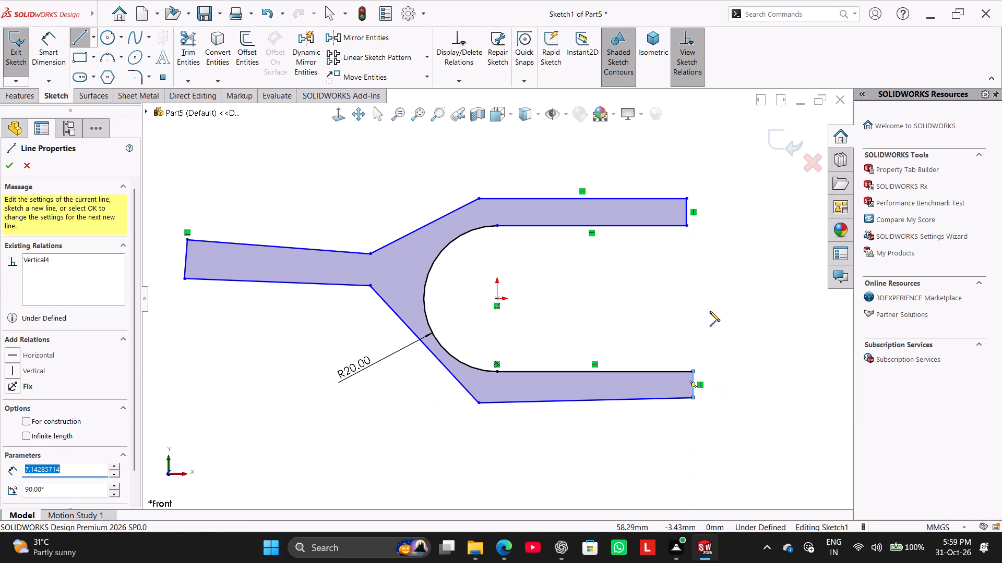
right_click(710, 311)
click(721, 317)
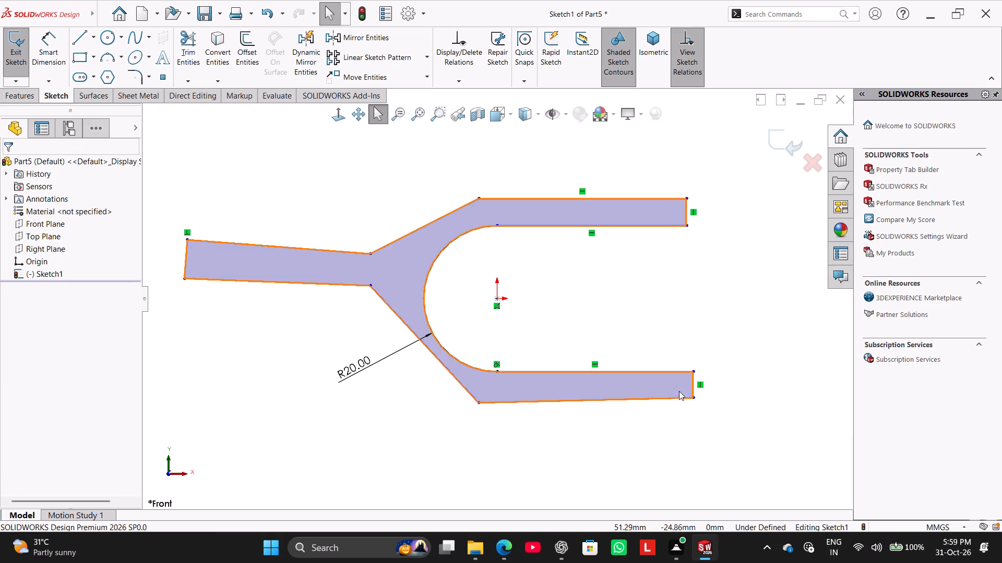
Make the lower prong's outer line horizontal.
right_click(669, 397)
click(687, 319)
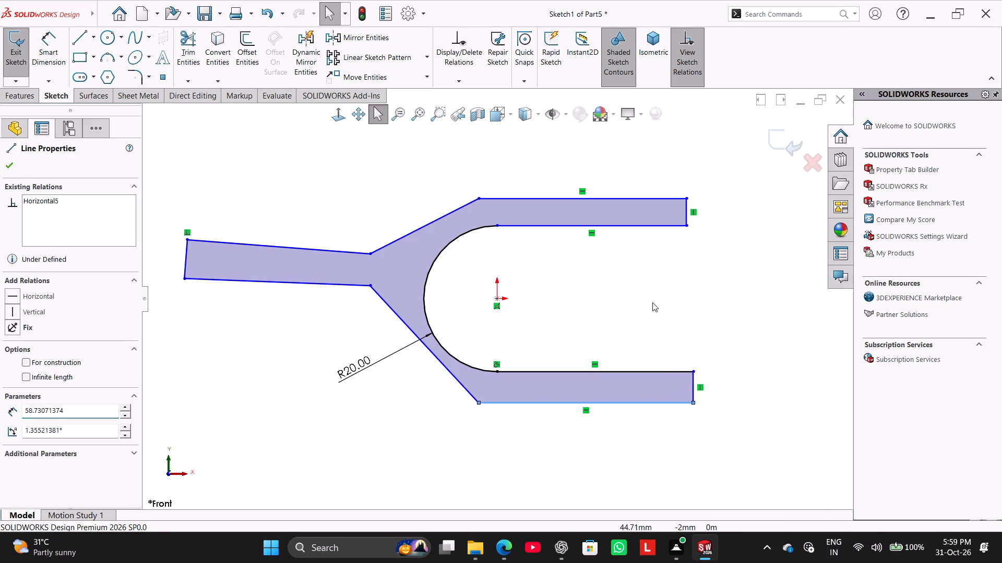
click(636, 293)
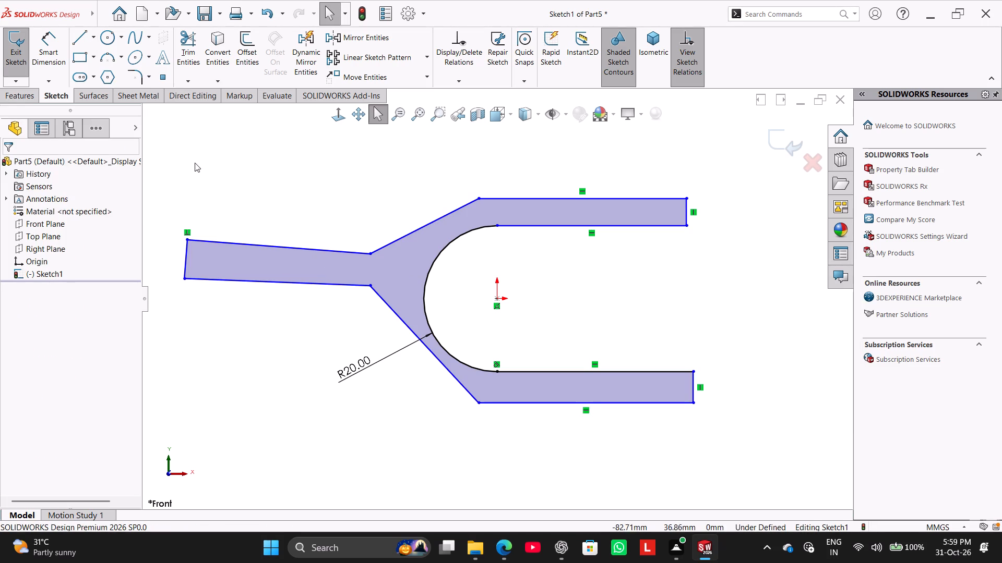
Sketch a horizontal centerline about 54 mm long from the origin towards the open end of the fork.
click(93, 37)
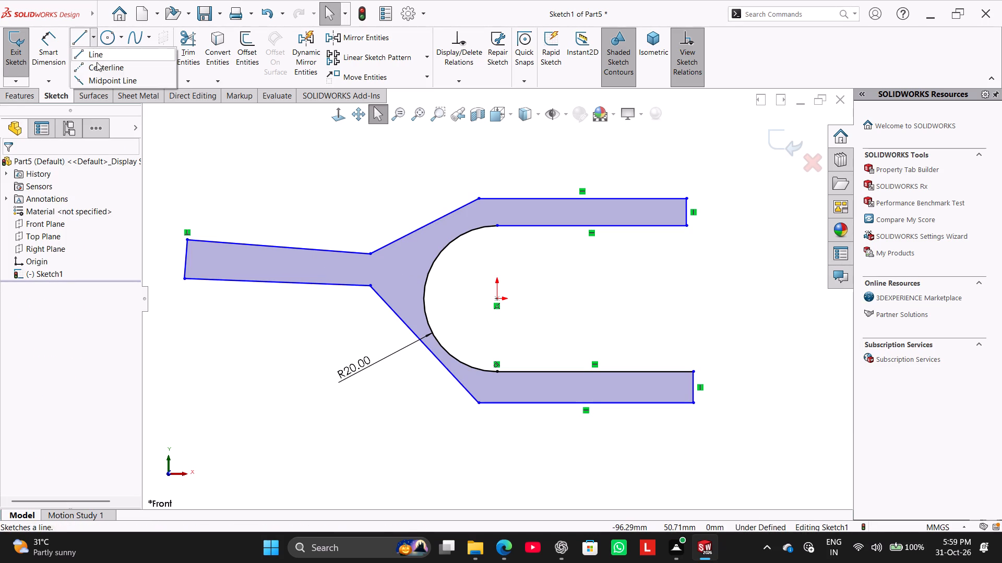
click(99, 68)
click(494, 301)
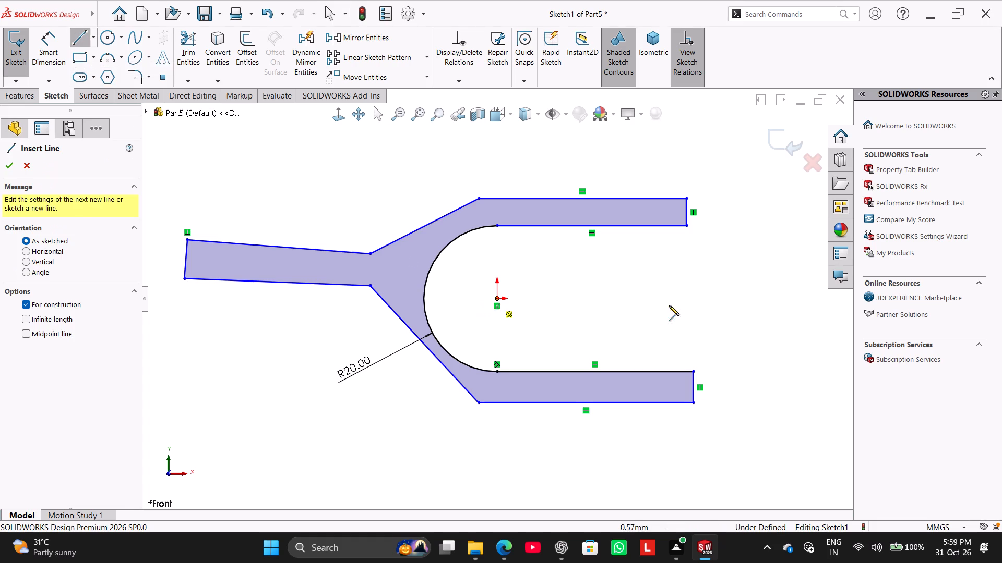
click(694, 301)
right_click(714, 262)
click(732, 265)
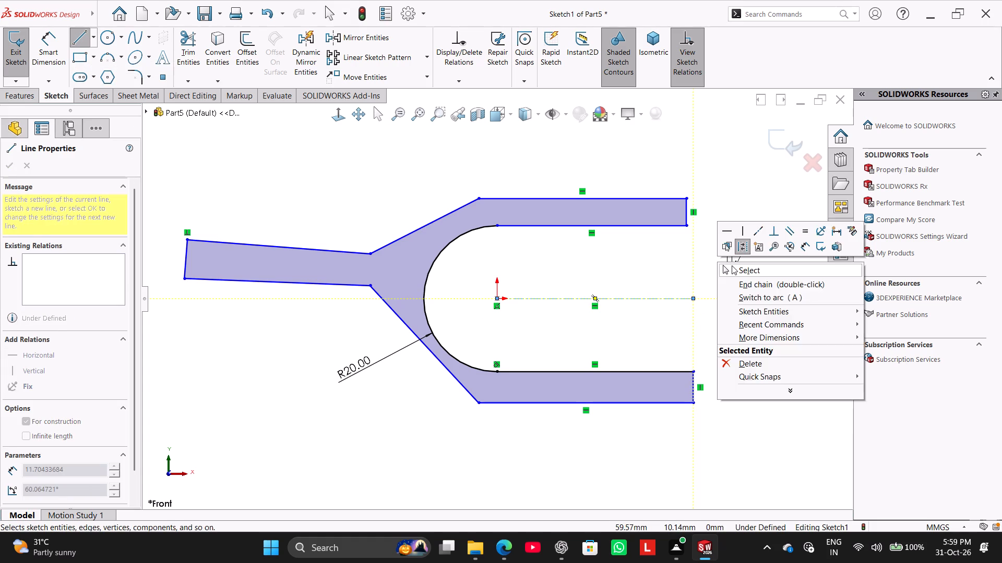
Make the two inner prong lines symmetric about the centerline.
ctrl+click(658, 373)
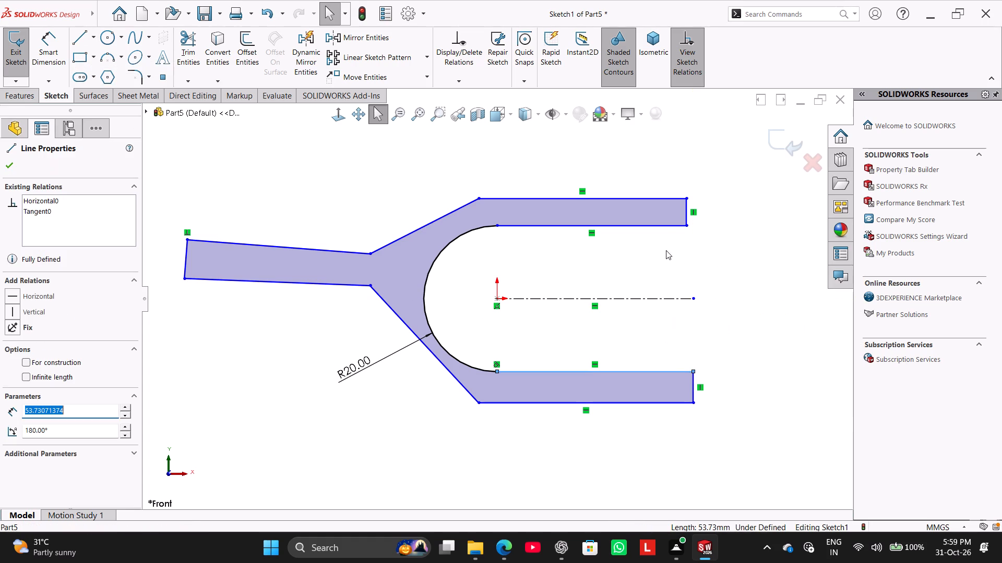
ctrl+click(662, 228)
ctrl+click(650, 299)
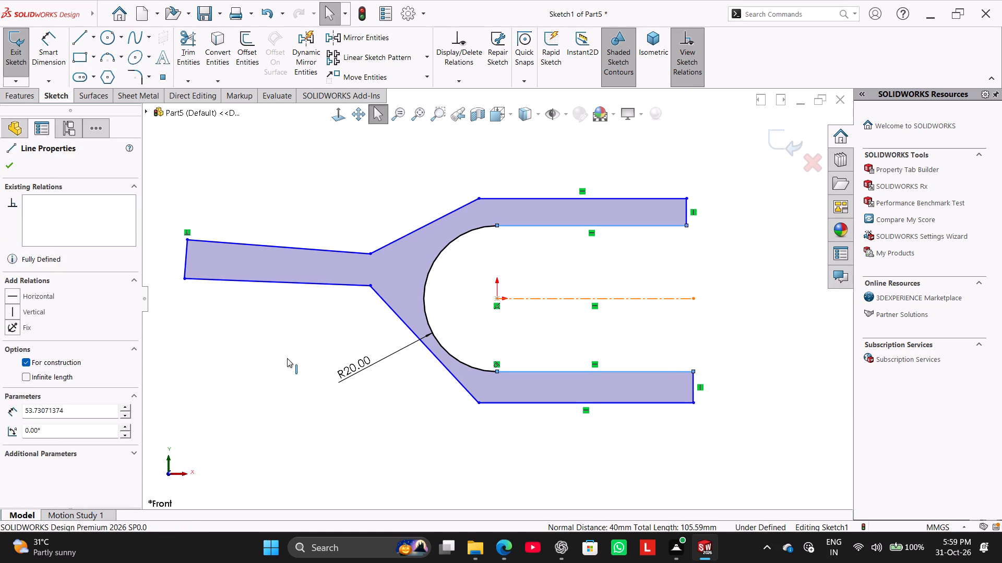
click(24, 438)
click(256, 425)
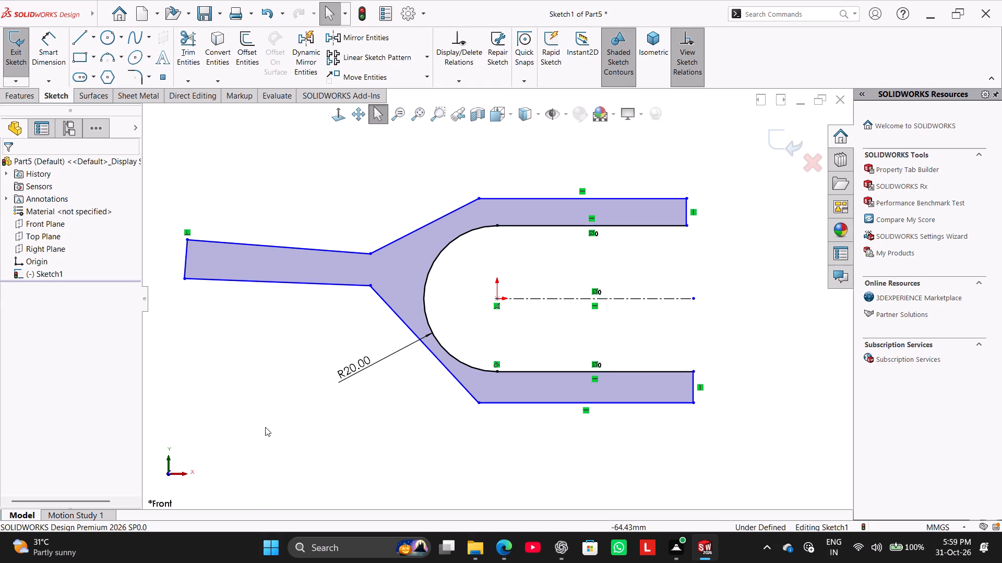
Make the two outer prong lines symmetric about the centerline.
ctrl+click(678, 405)
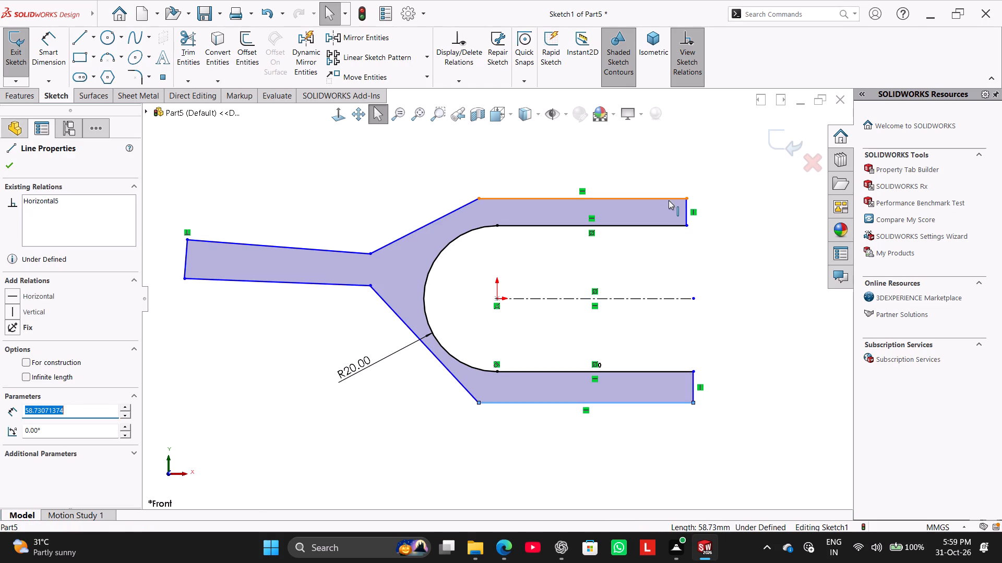
ctrl+click(669, 200)
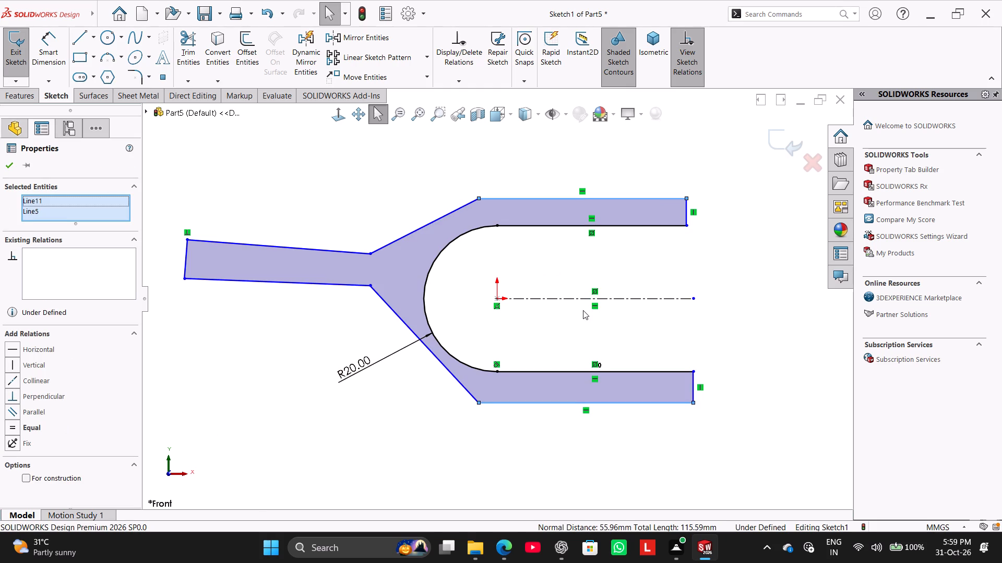
ctrl+click(570, 299)
click(34, 441)
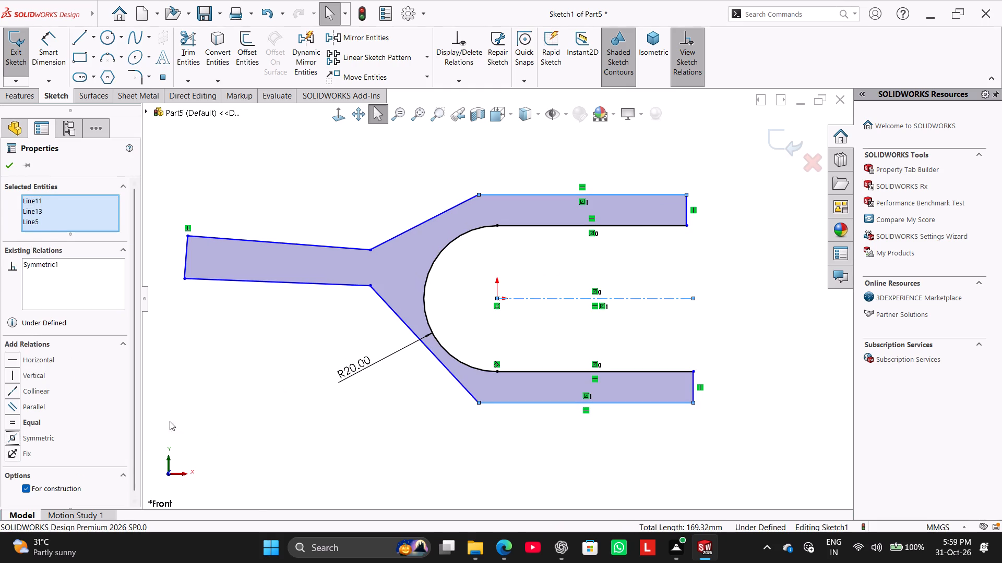
click(197, 408)
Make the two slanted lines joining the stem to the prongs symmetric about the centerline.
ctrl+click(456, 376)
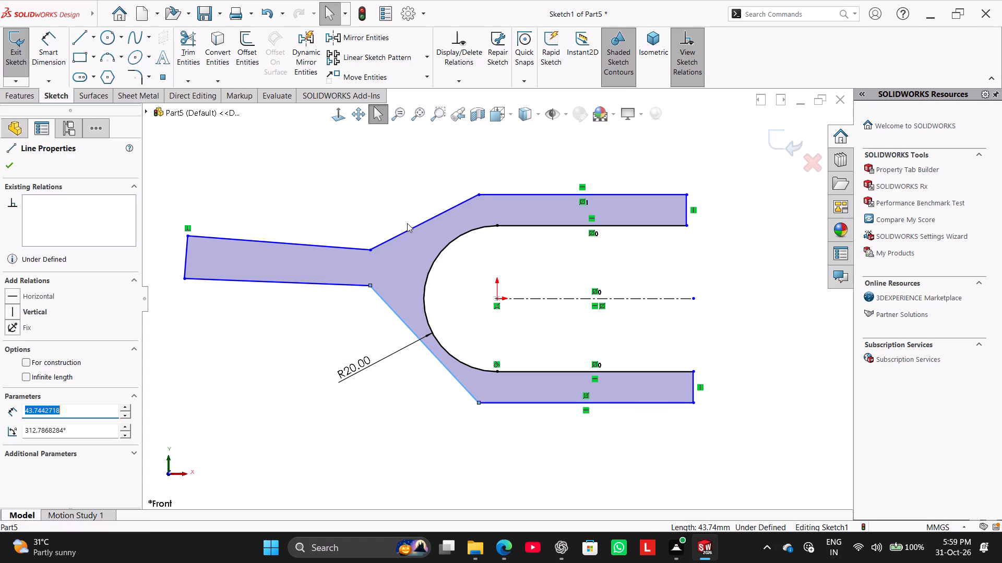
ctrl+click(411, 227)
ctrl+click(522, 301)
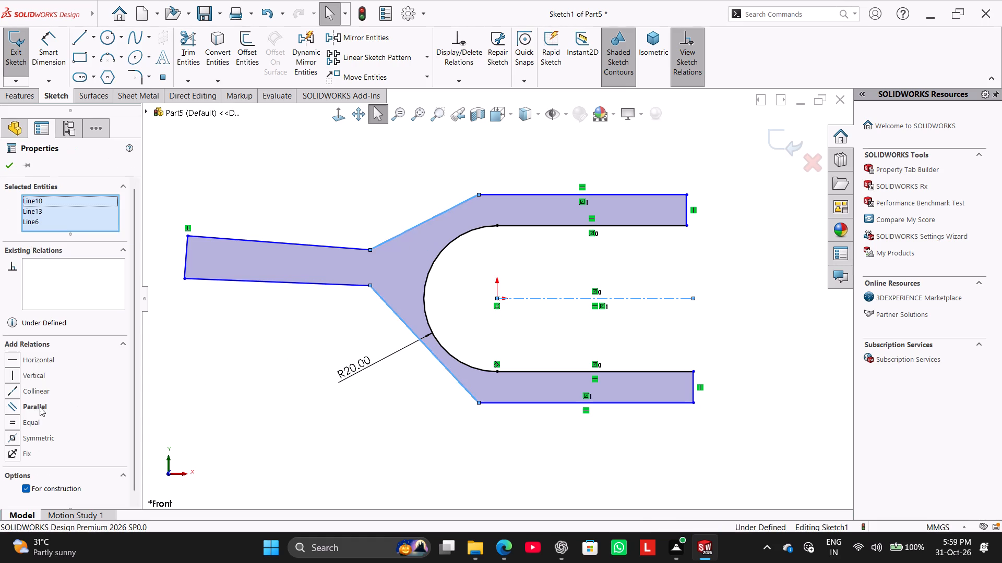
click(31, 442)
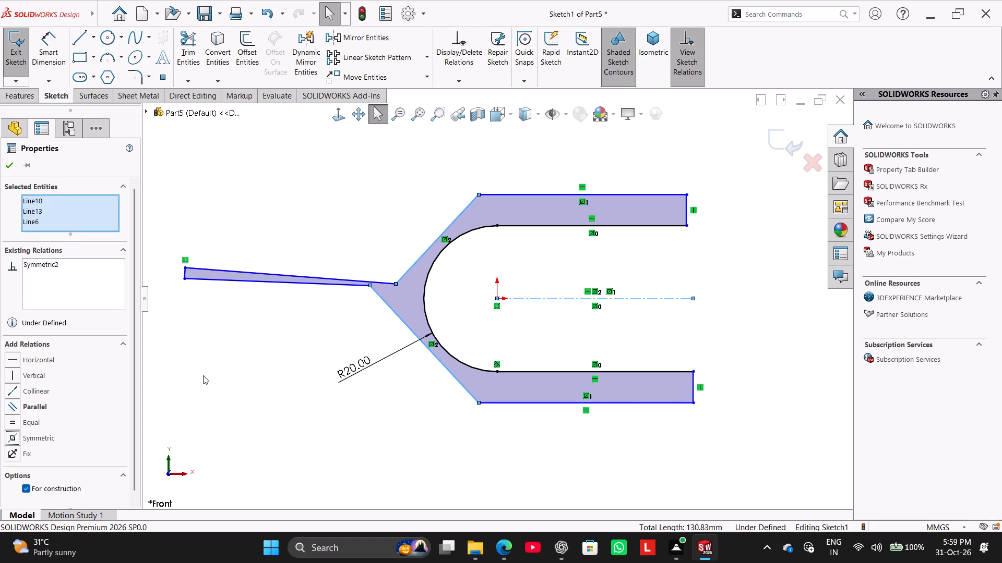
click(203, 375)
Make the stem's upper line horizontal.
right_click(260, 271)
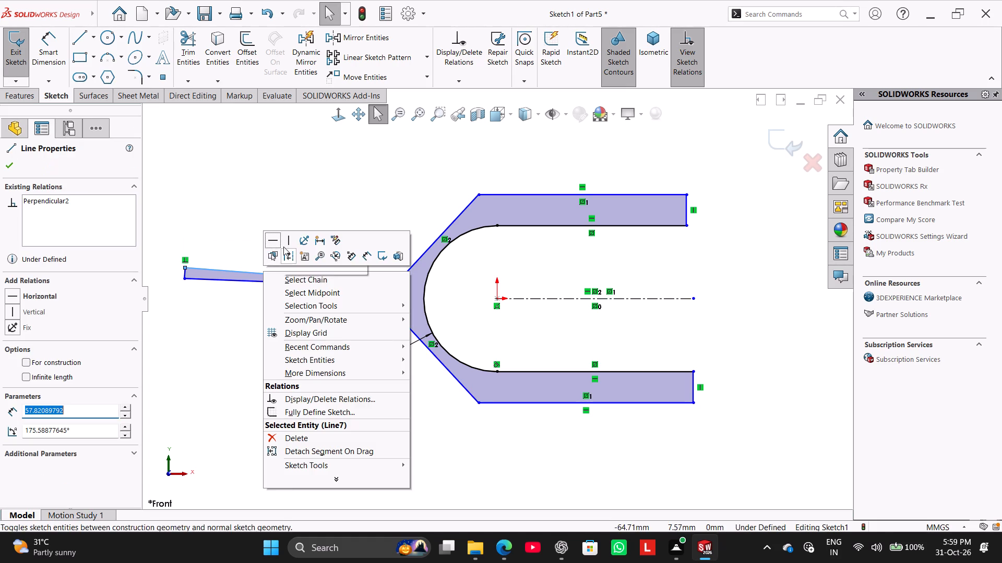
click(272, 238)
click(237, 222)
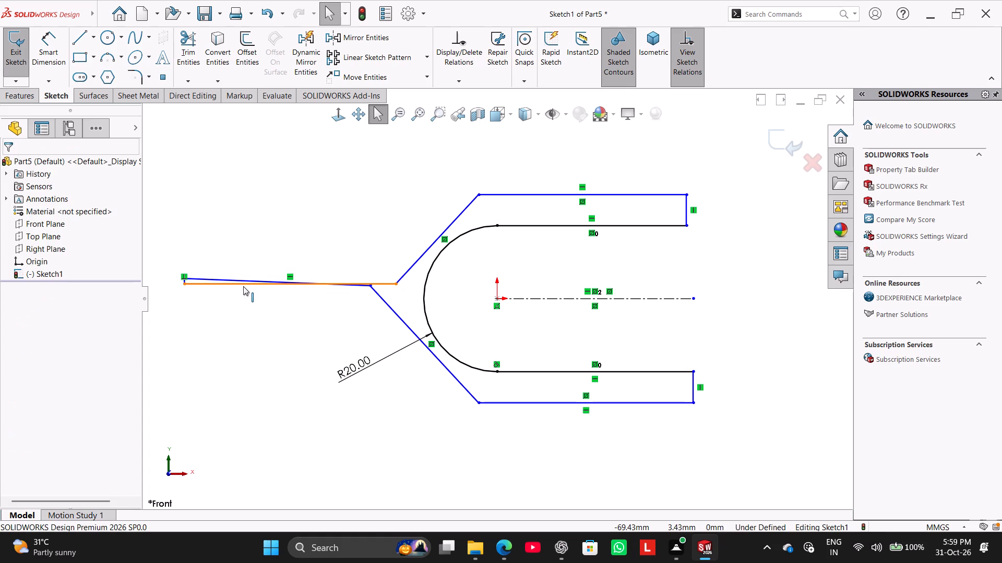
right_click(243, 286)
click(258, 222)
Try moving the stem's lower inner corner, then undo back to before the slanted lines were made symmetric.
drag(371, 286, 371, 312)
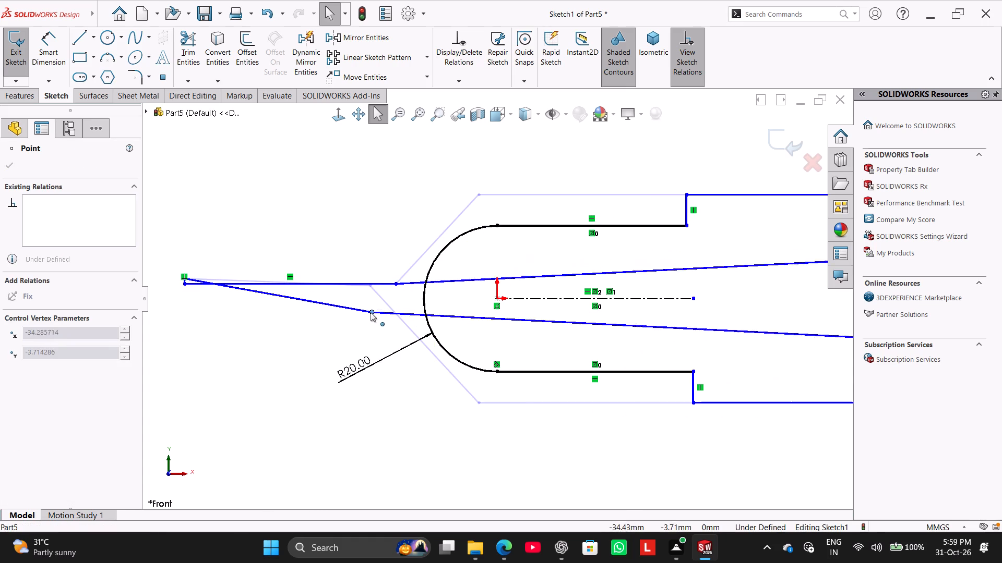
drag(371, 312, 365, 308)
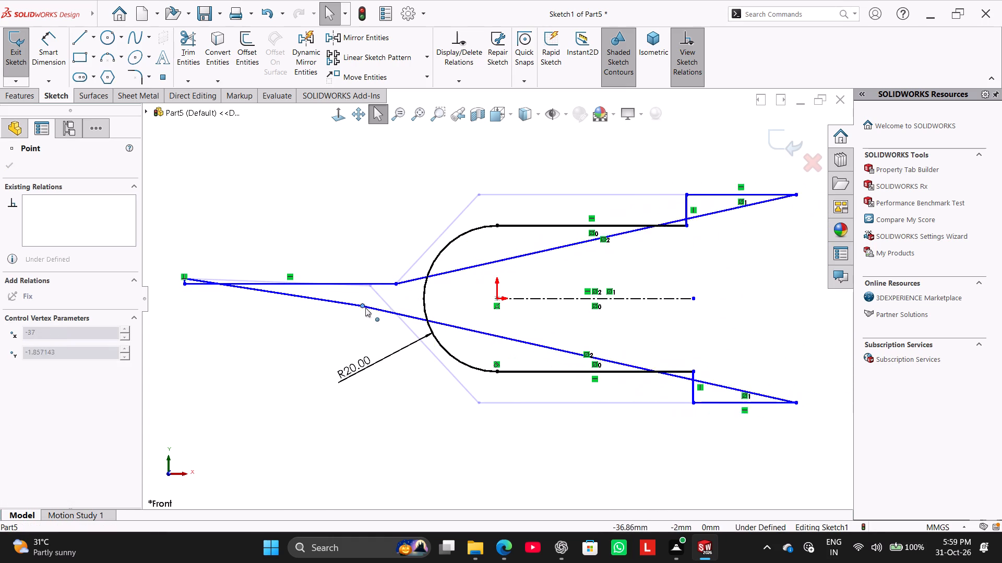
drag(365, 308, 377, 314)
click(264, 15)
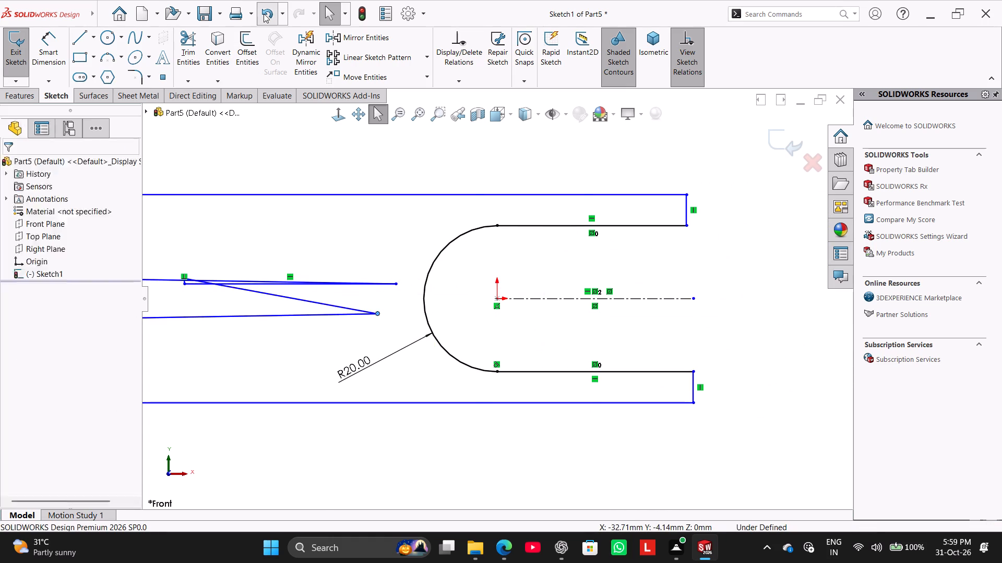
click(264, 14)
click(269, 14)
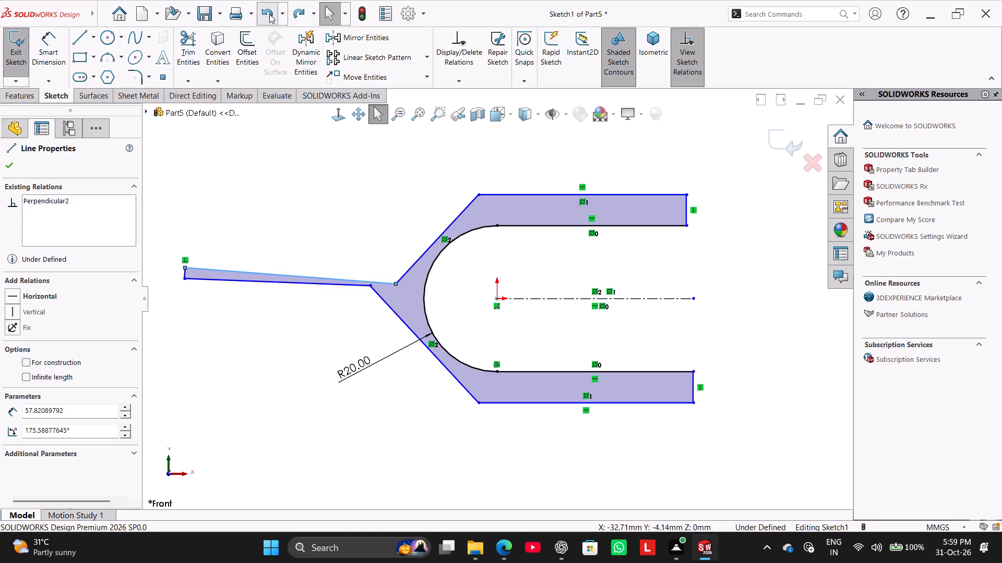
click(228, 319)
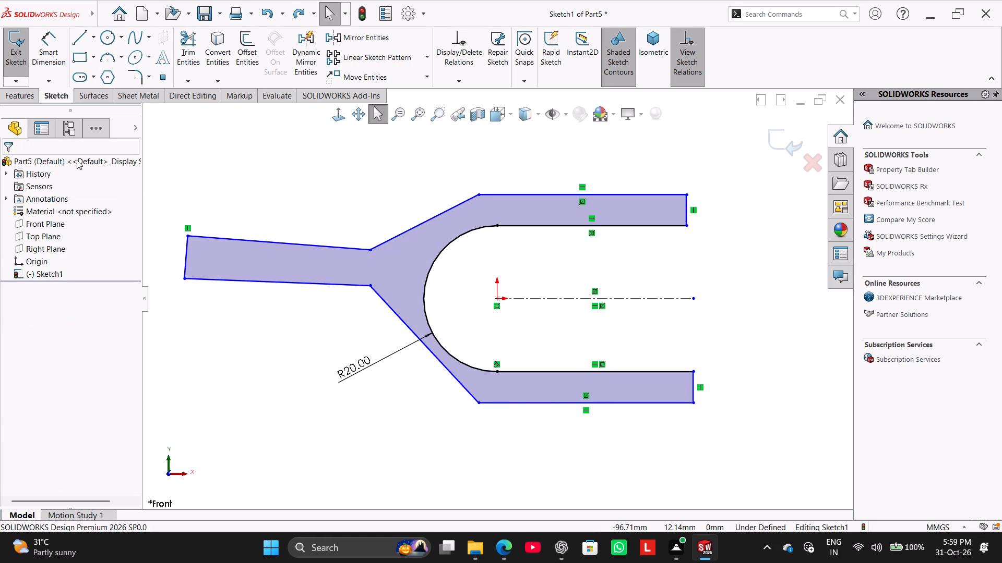
Make the midpoint of the stem's end line coincident with the centerline.
ctrl+click(186, 256)
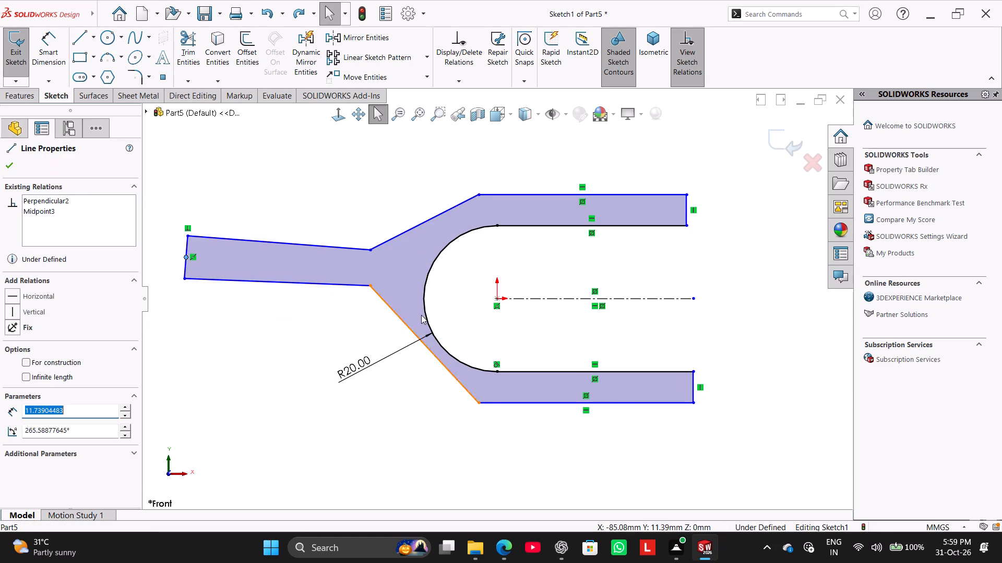
ctrl+click(524, 298)
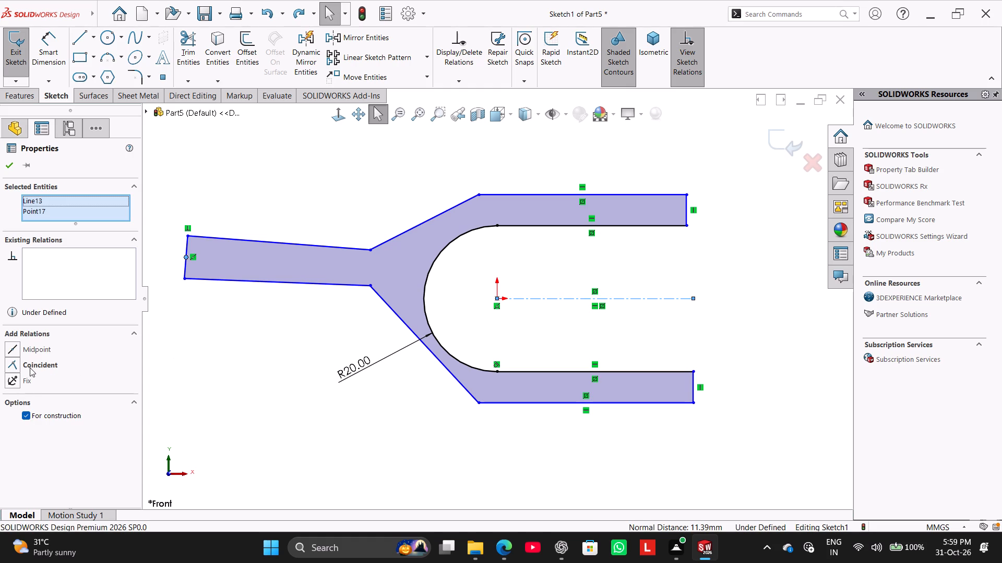
click(31, 368)
click(198, 378)
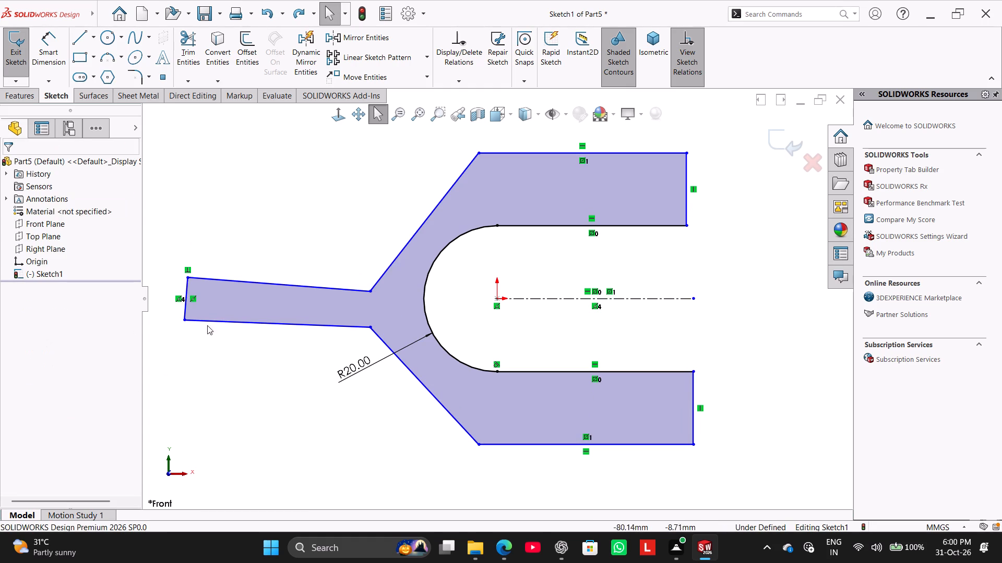
Square up the stem by making its upper and lower lines horizontal and its end line vertical.
right_click(240, 281)
click(258, 254)
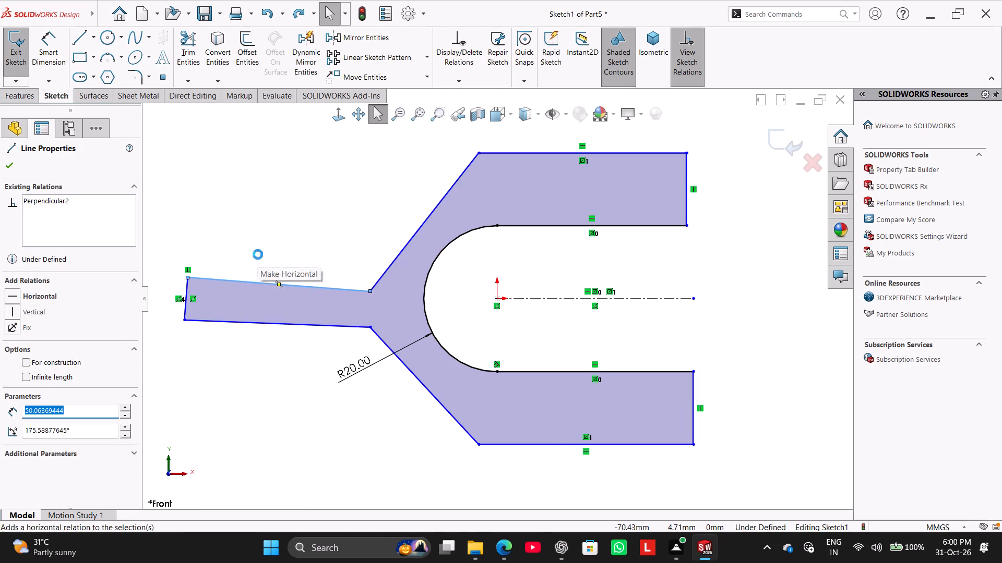
right_click(183, 290)
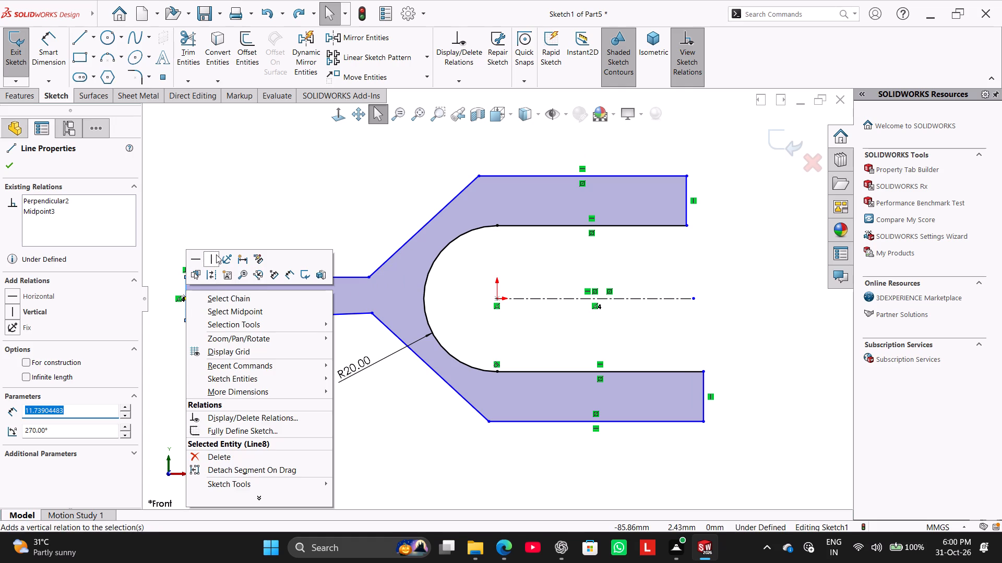
click(216, 254)
click(219, 244)
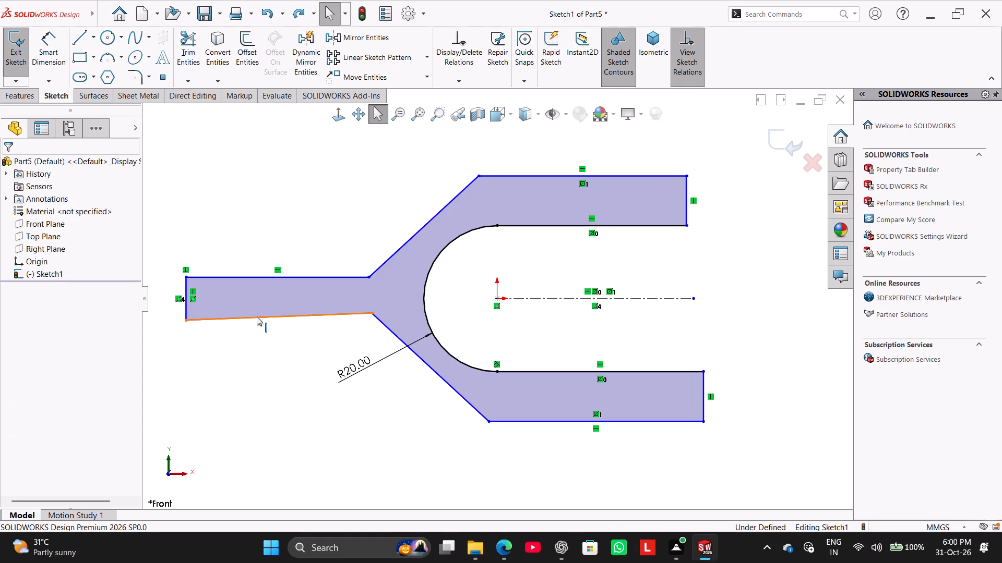
right_click(258, 317)
click(275, 288)
click(251, 238)
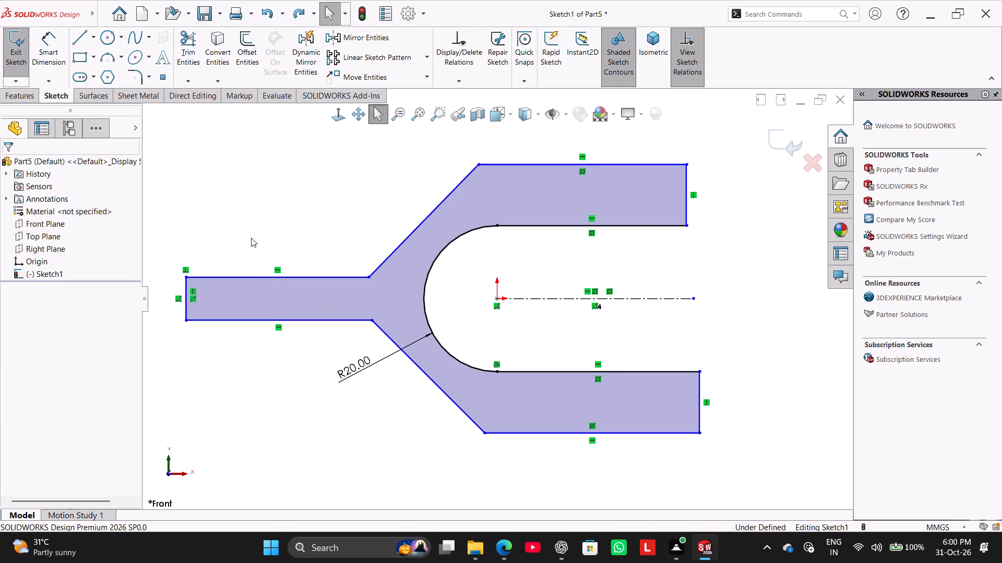
Make the two slanted lines between the stem and the prongs symmetric about the centerline.
ctrl+click(392, 251)
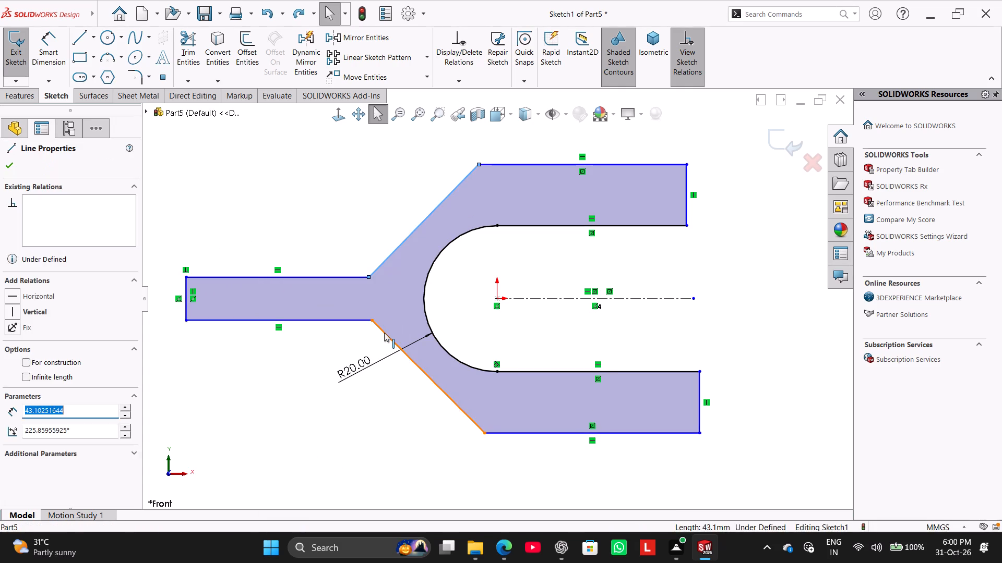
ctrl+click(384, 333)
ctrl+click(516, 298)
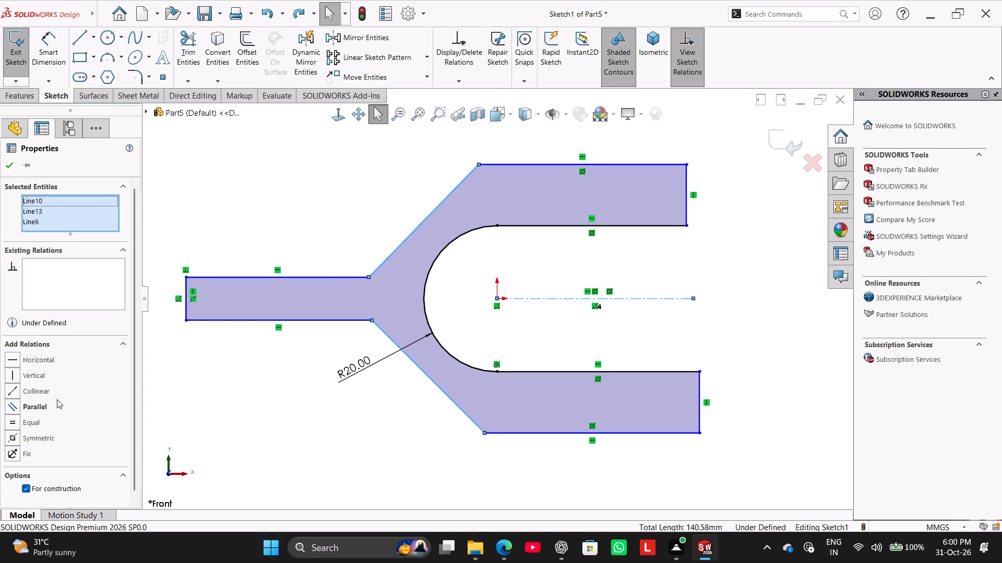
click(23, 440)
click(181, 411)
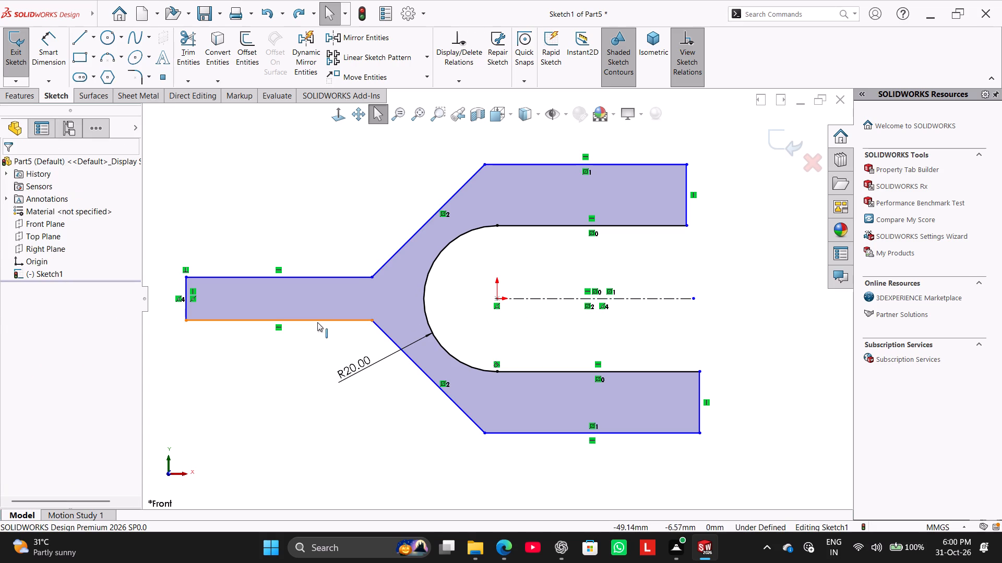
Make the stem's upper and lower lines symmetric about the centerline.
ctrl+click(317, 322)
ctrl+click(326, 280)
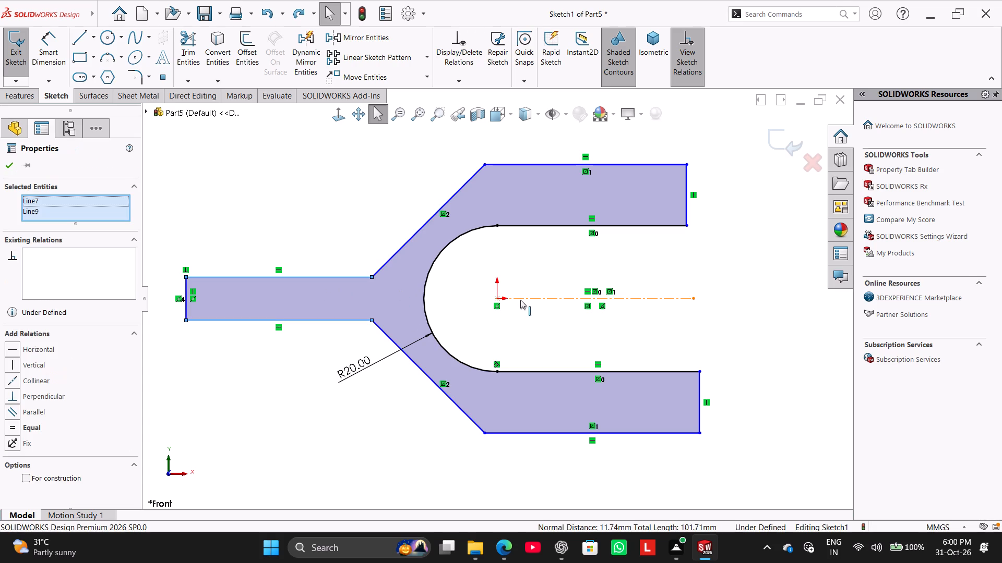
ctrl+click(523, 300)
click(39, 441)
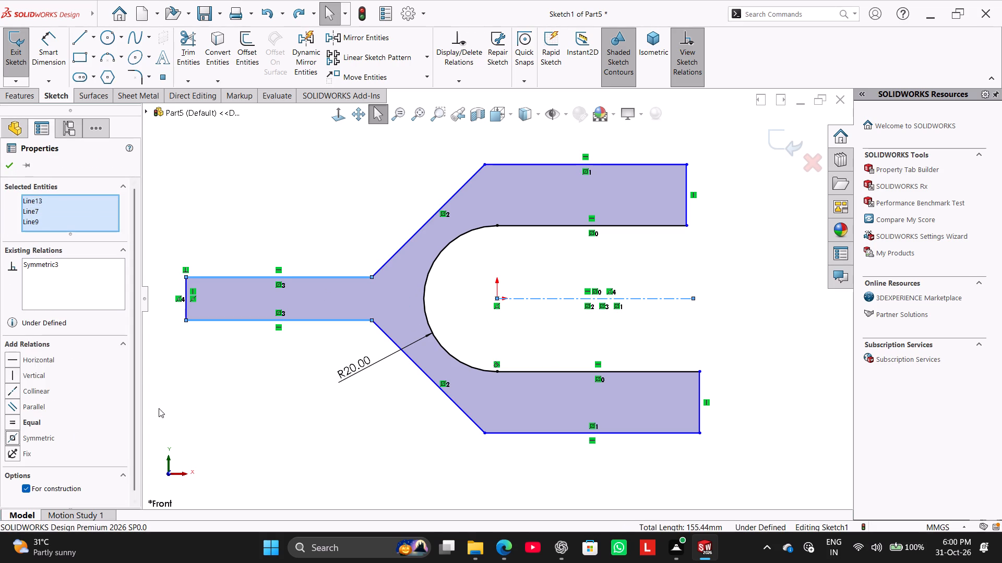
click(194, 406)
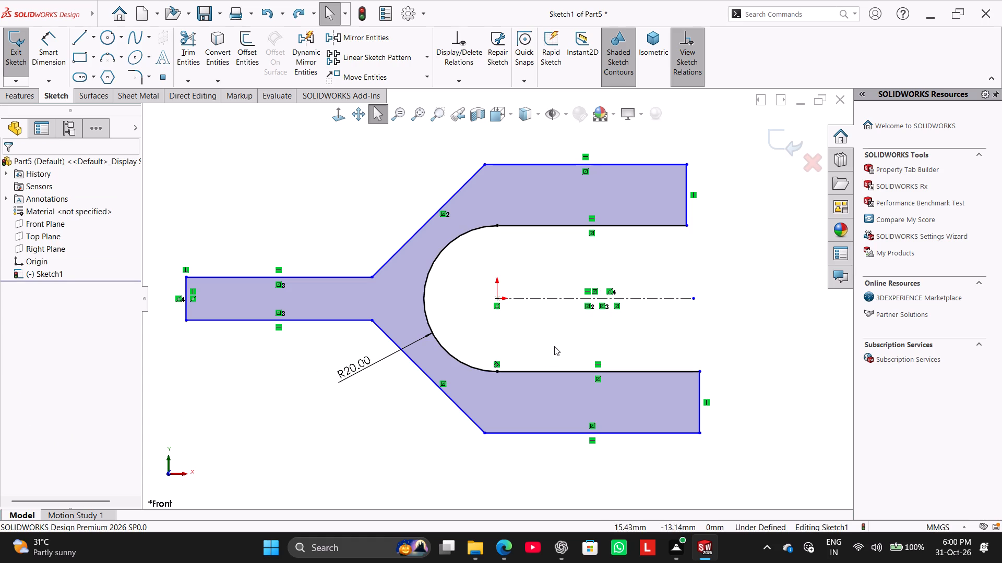
Make the end lines of the two prongs collinear.
ctrl+click(702, 395)
ctrl+click(689, 192)
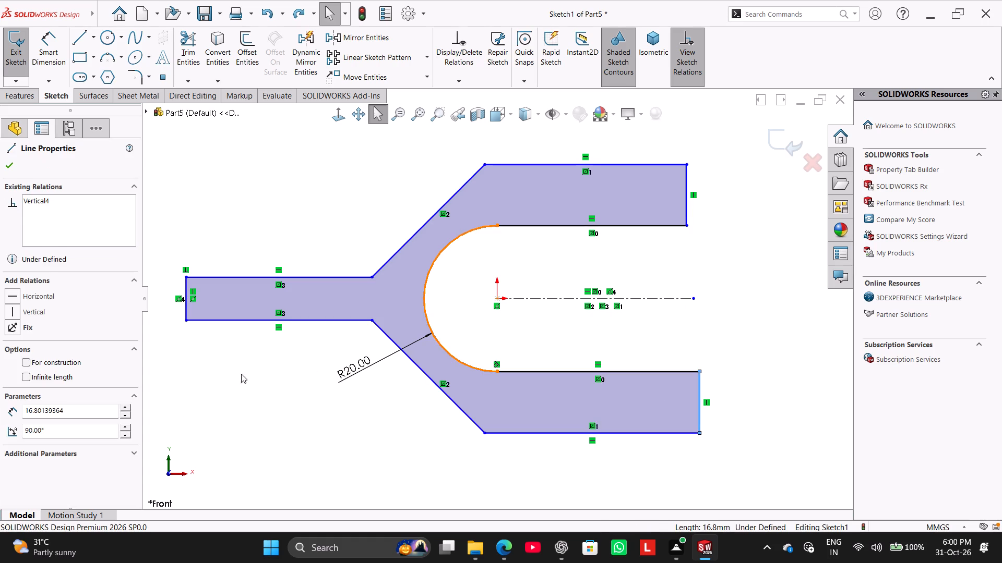
click(202, 409)
ctrl+click(698, 398)
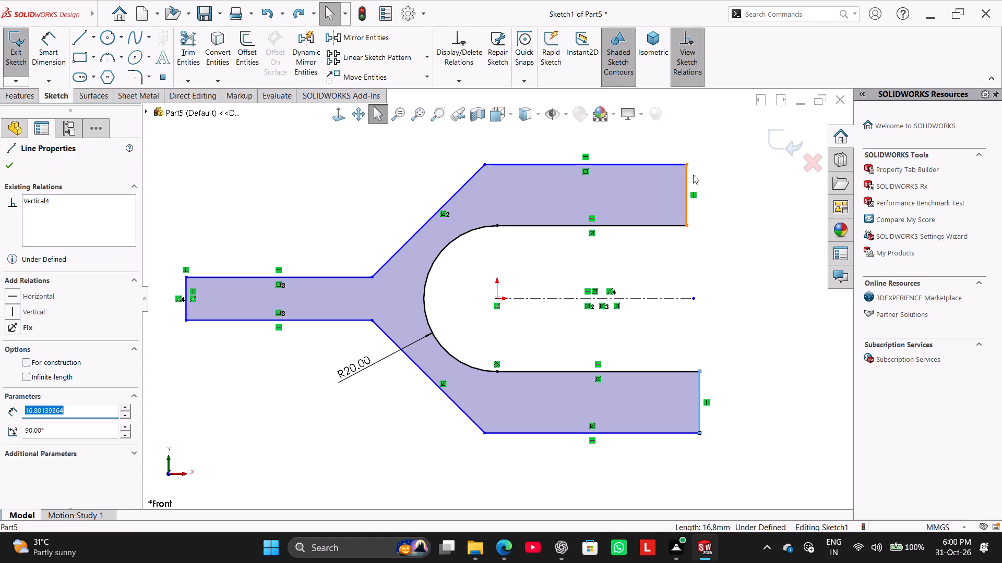
ctrl+click(687, 188)
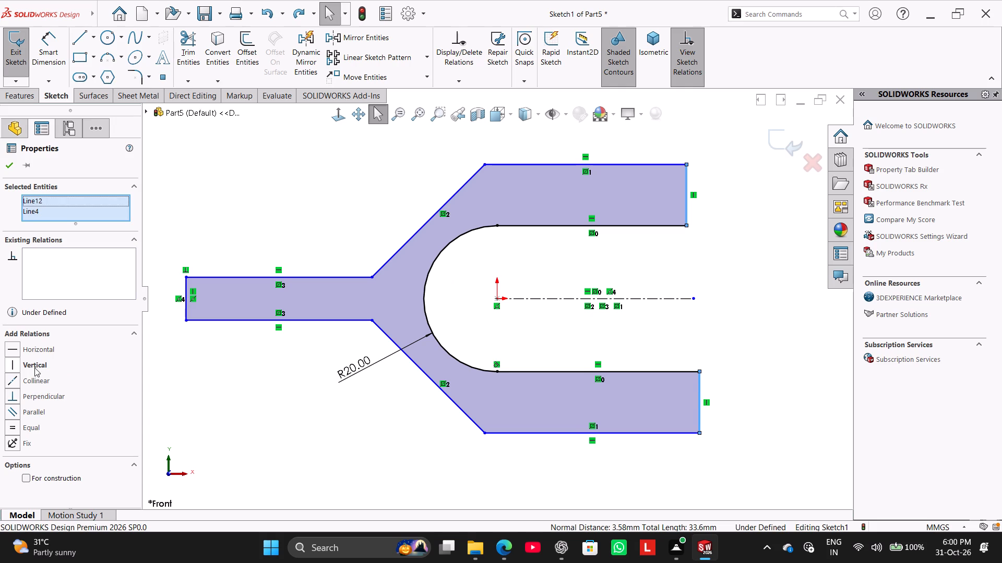
click(35, 377)
click(206, 395)
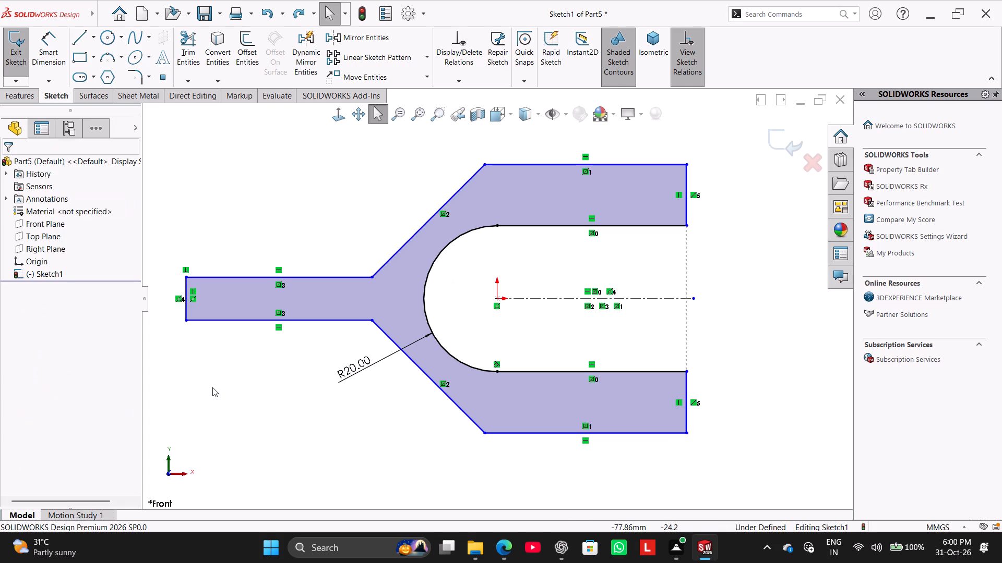
Dimension the upper prong's outer horizontal line to 60 mm.
click(46, 63)
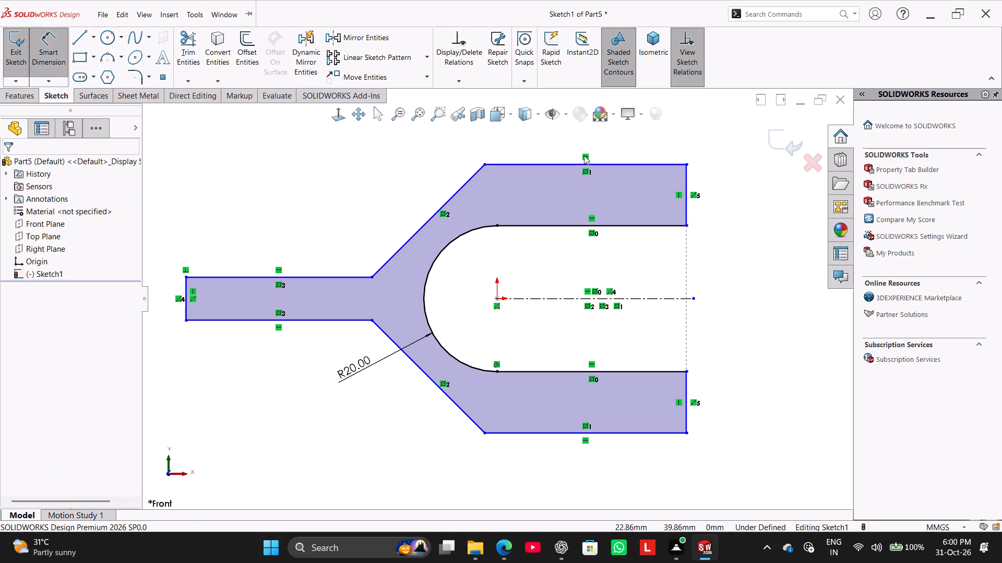
click(592, 165)
click(590, 136)
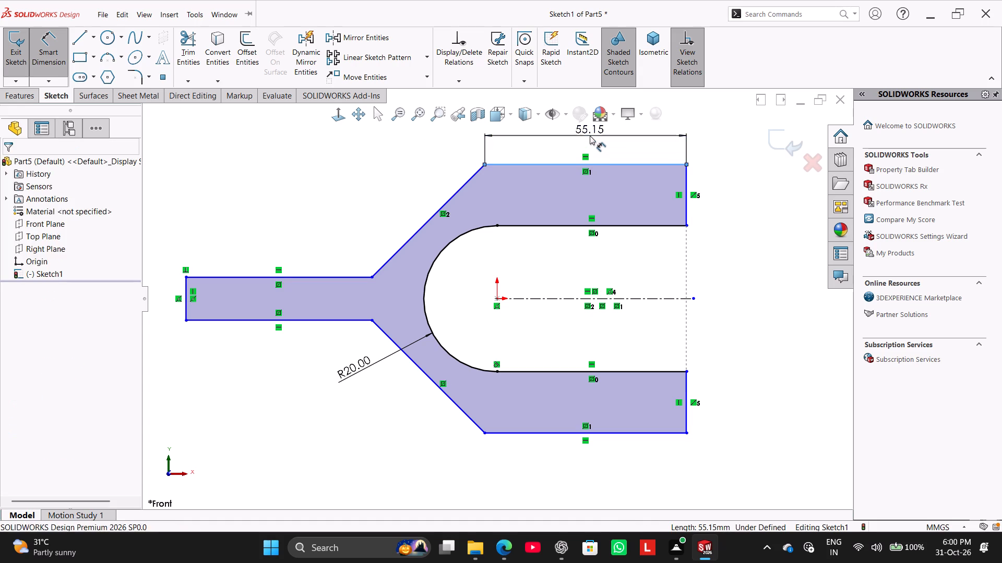
text(60)
key(Return)
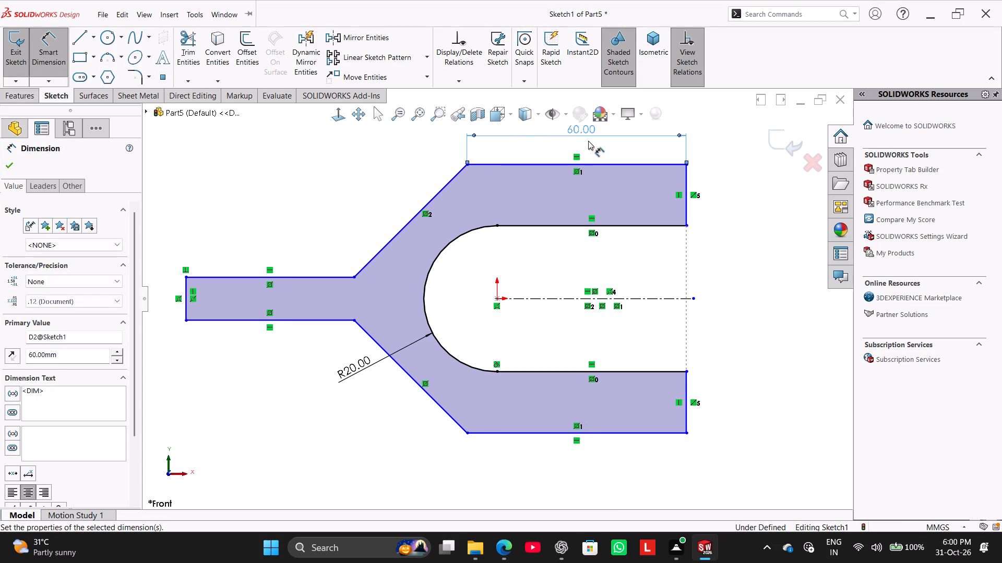
right_click(751, 223)
click(765, 253)
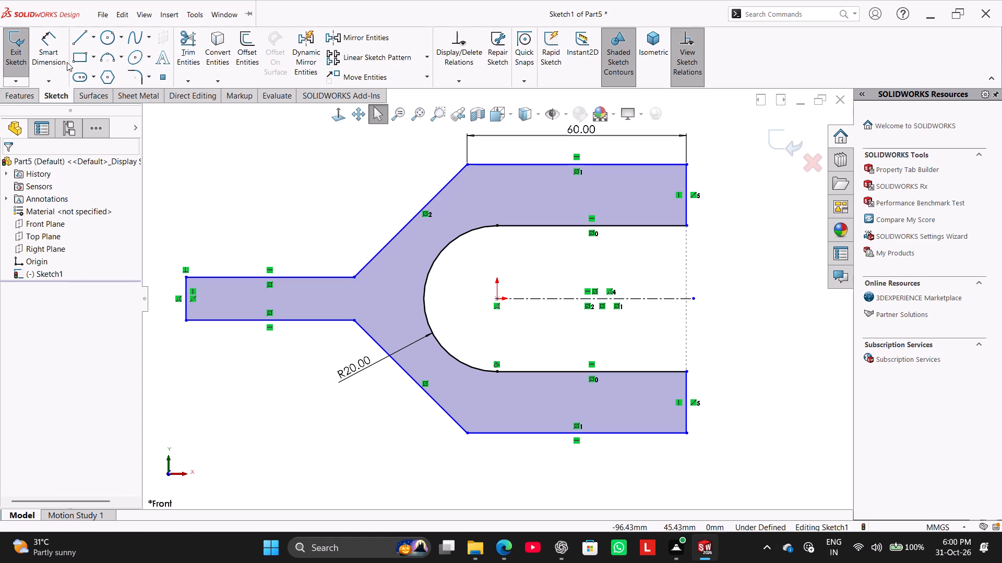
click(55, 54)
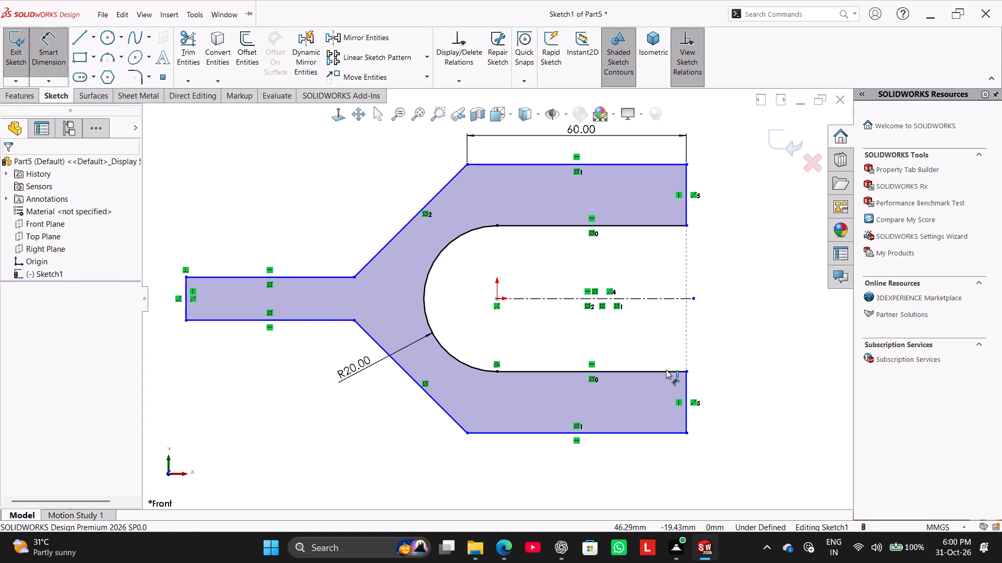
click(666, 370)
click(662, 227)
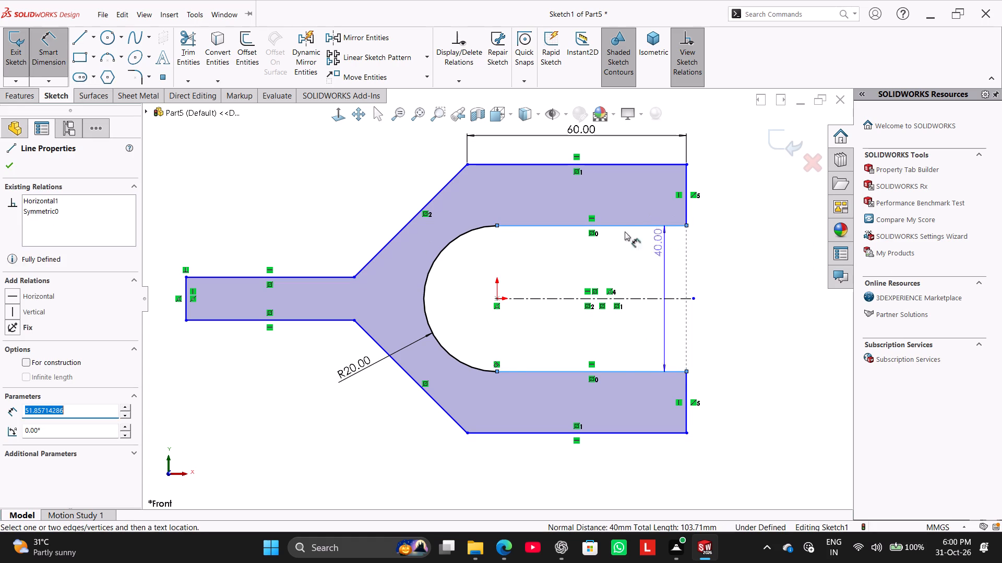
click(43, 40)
Dimension the end line of the lower prong to 10 mm.
click(62, 51)
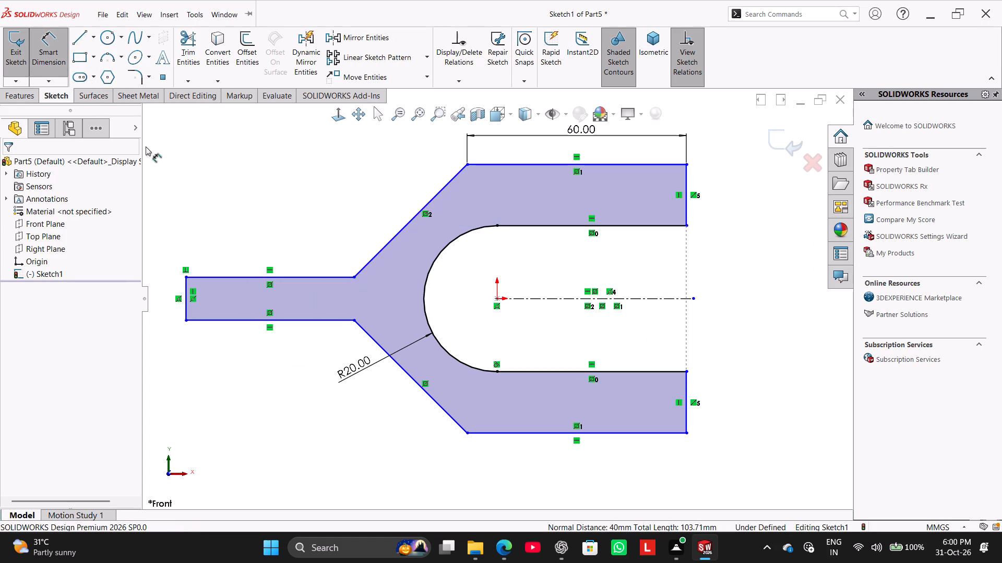
click(686, 385)
click(724, 397)
text(10)
key(Return)
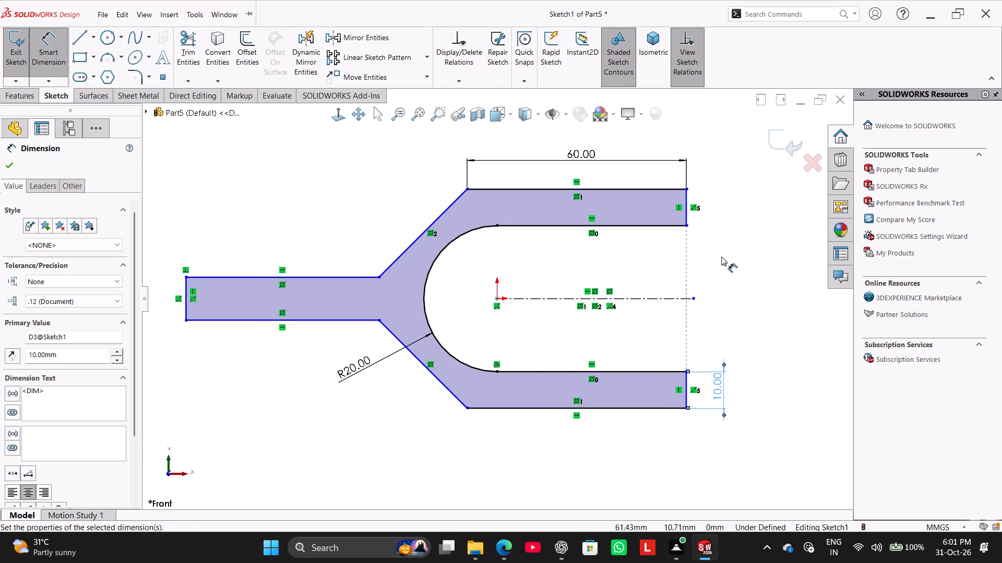
right_click(721, 256)
click(735, 291)
Shorten the centerline slightly so its free end lines up with the end lines of the prongs.
drag(694, 300, 730, 300)
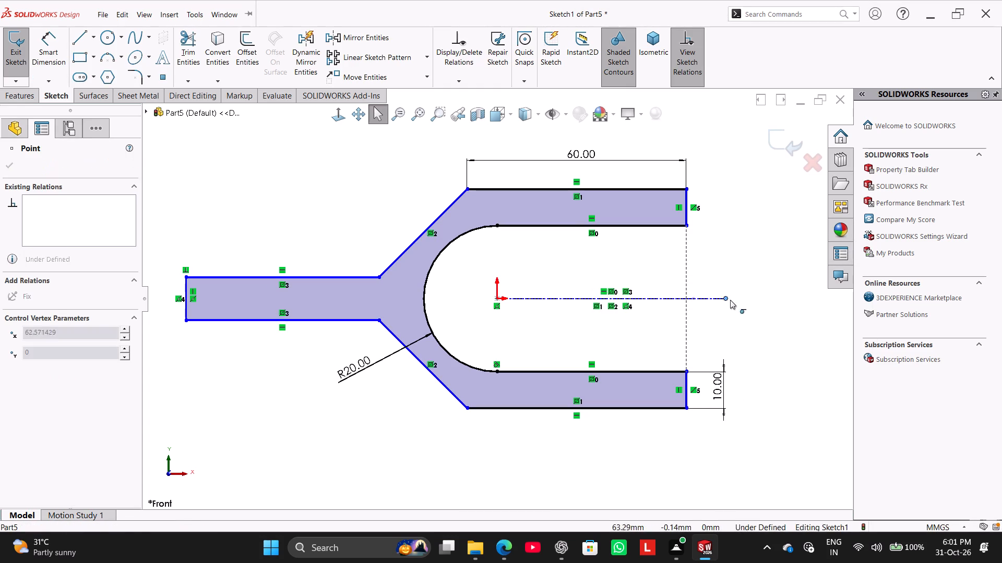
drag(730, 300, 687, 302)
click(715, 315)
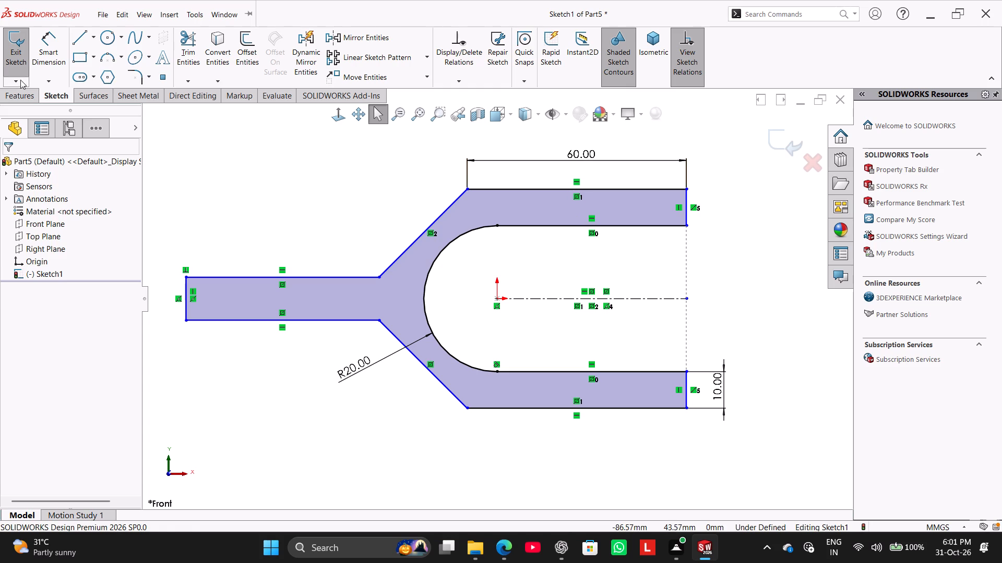
Dimension the stem's upper horizontal line to 20+35, giving 55 mm.
click(43, 56)
click(349, 280)
click(335, 202)
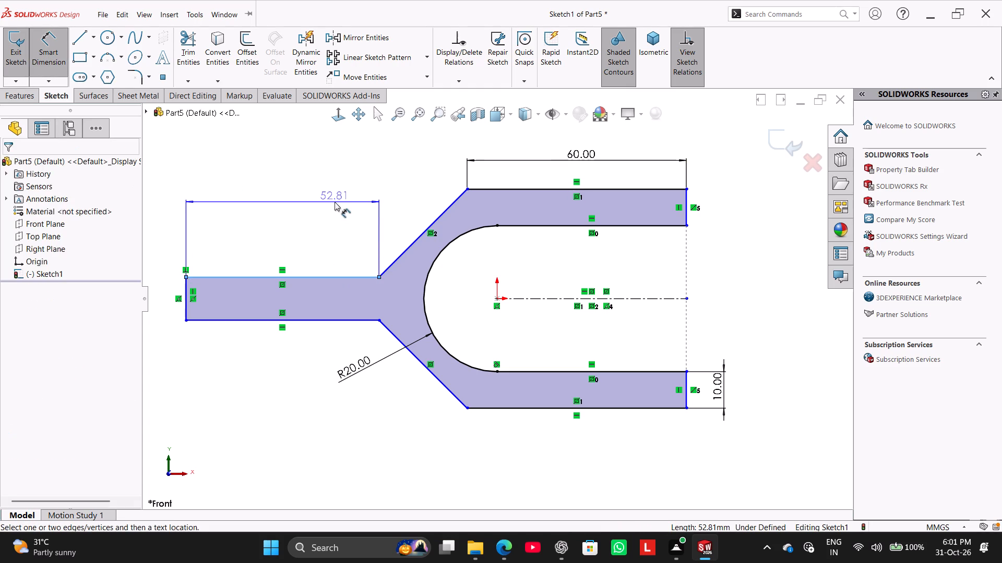
text(20+35)
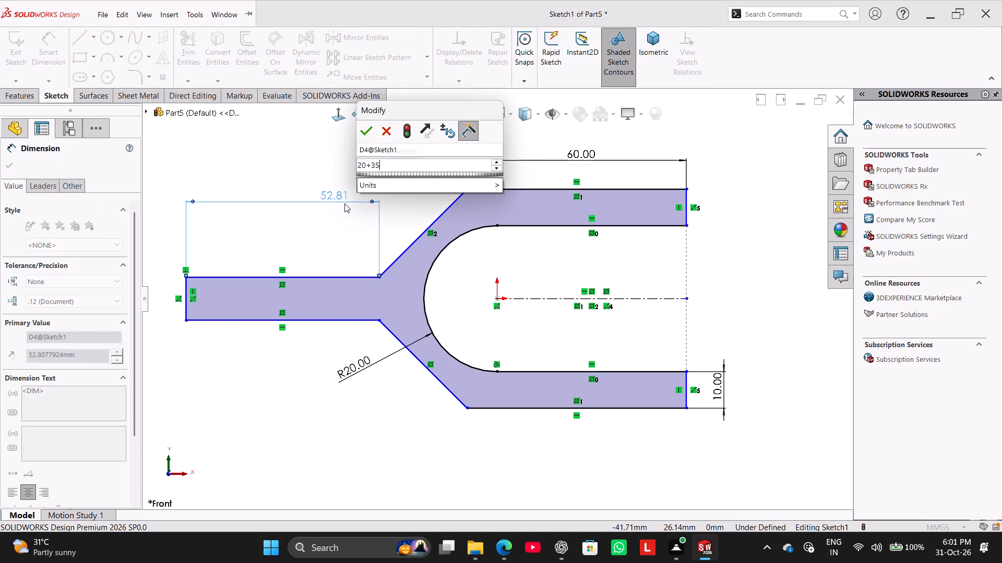
key(Return)
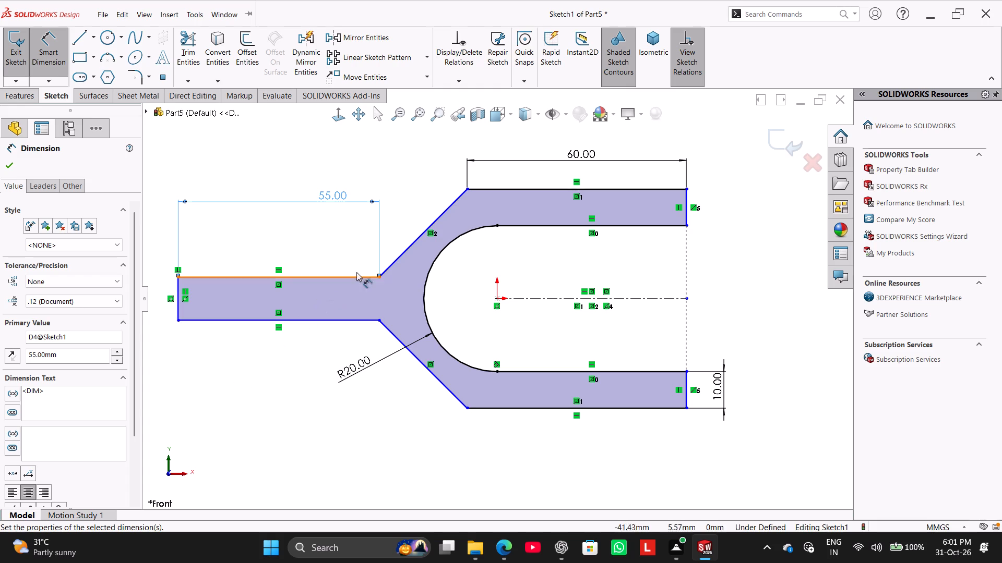
Dimension the vertical distance between the two endpoints of the upper slanted line to 20 mm.
click(378, 278)
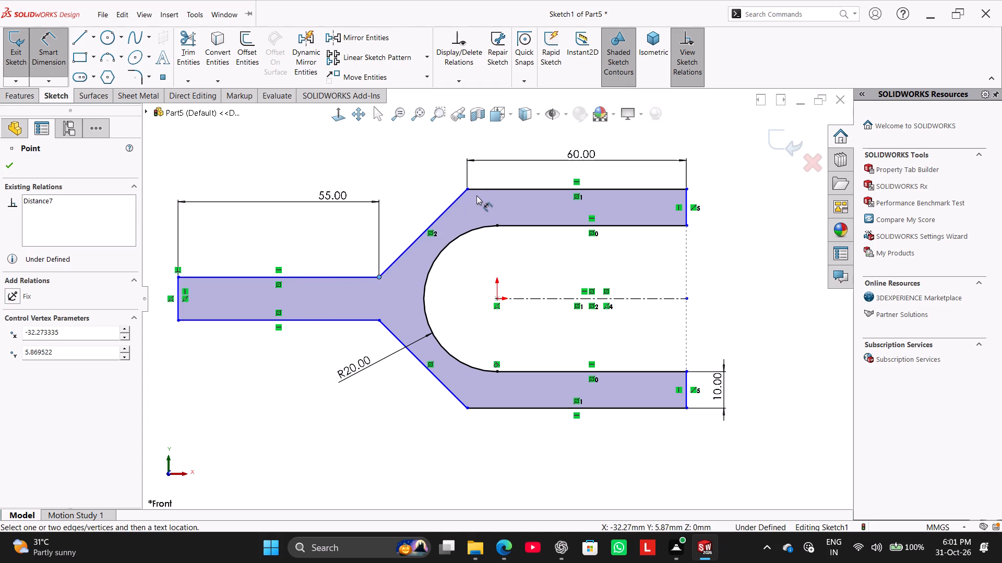
click(467, 188)
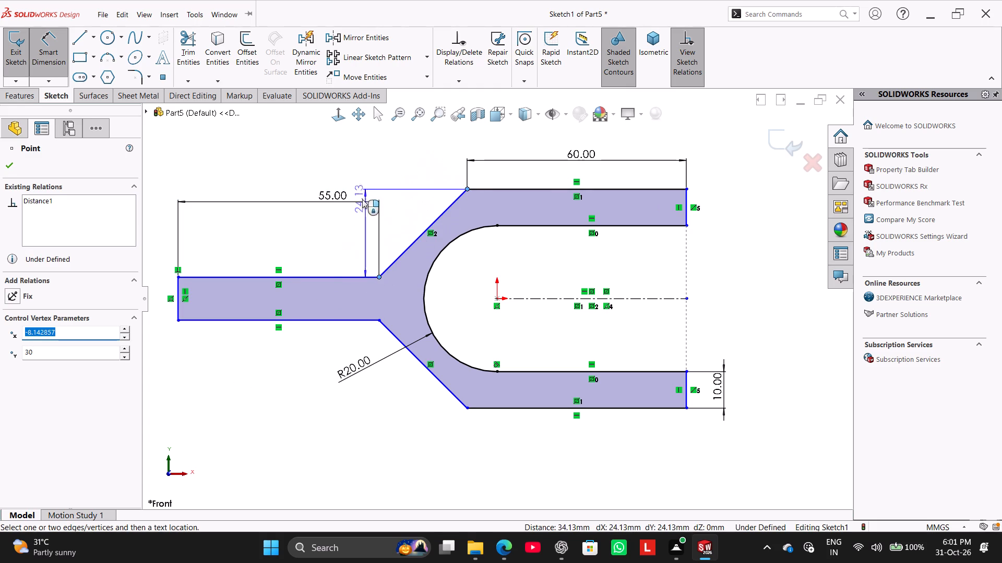
click(349, 220)
text(20)
key(Return)
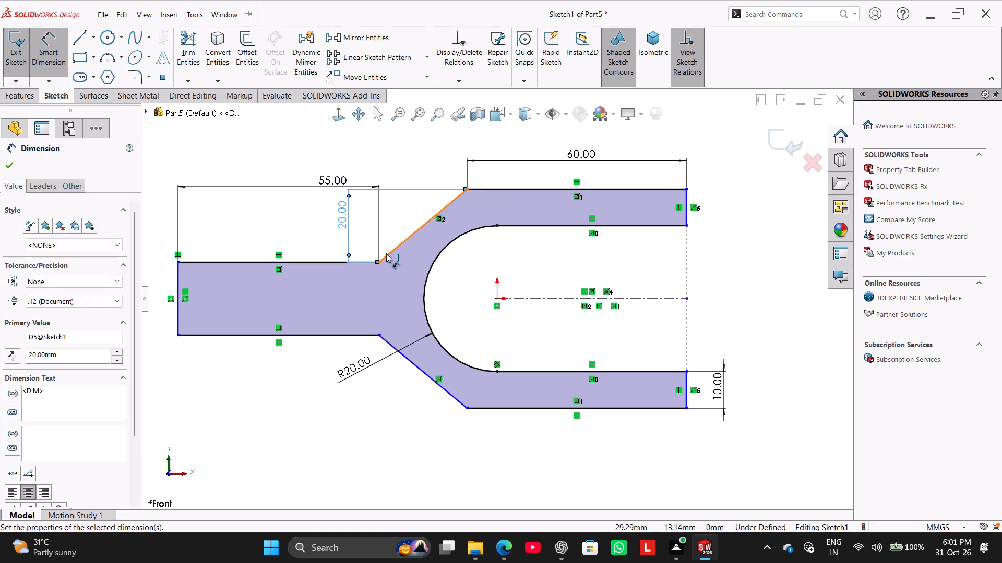
Dimension the horizontal distance between the two endpoints of the upper slanted line to 20 mm.
click(379, 264)
click(468, 190)
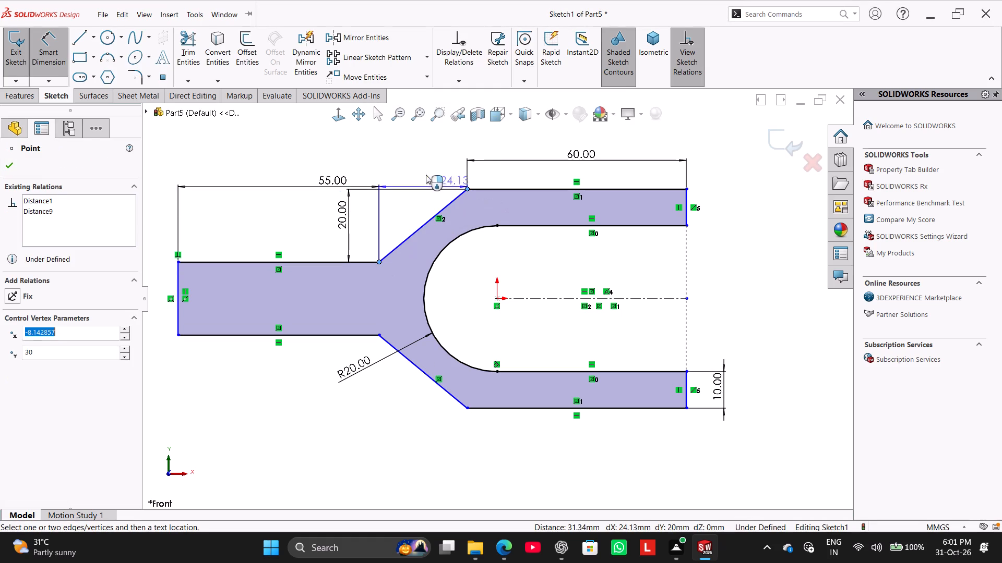
click(422, 163)
text(20)
key(Return)
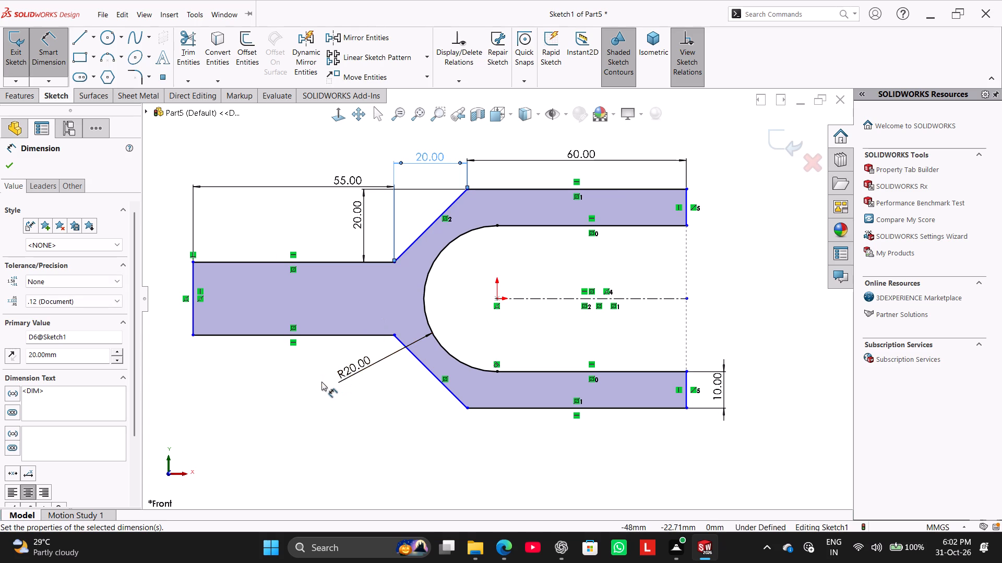
right_click(772, 242)
click(789, 273)
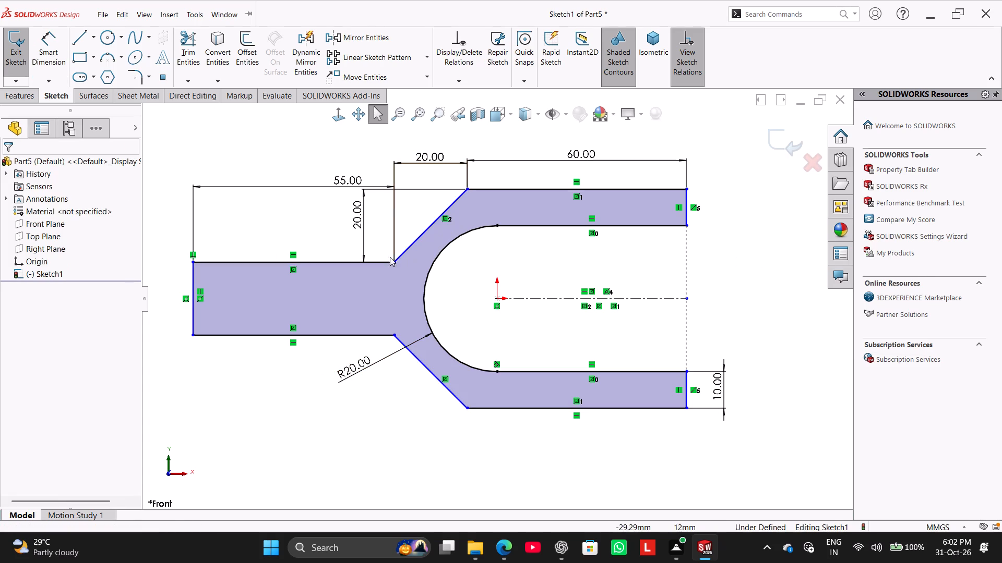
Shift the loose outer profile along the centerline until the stem's upper inner corner is at about X -40 mm, Y 10 mm.
drag(396, 262, 410, 266)
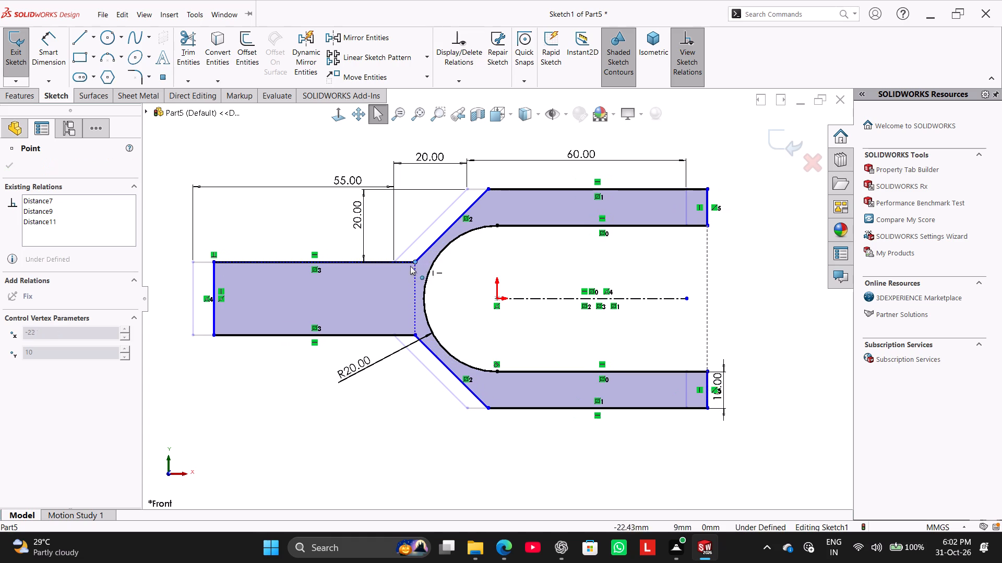
drag(410, 266, 353, 247)
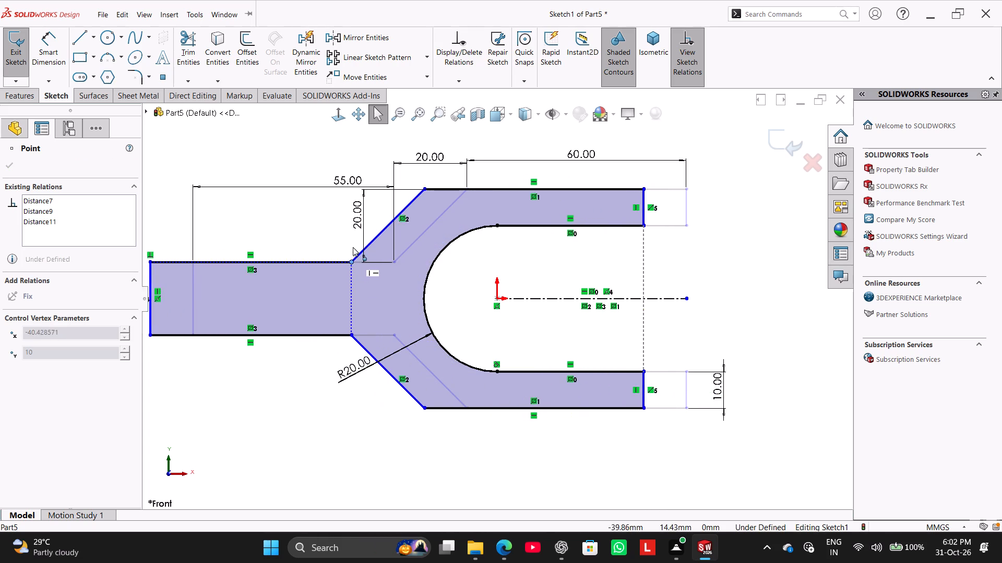
drag(353, 247, 304, 255)
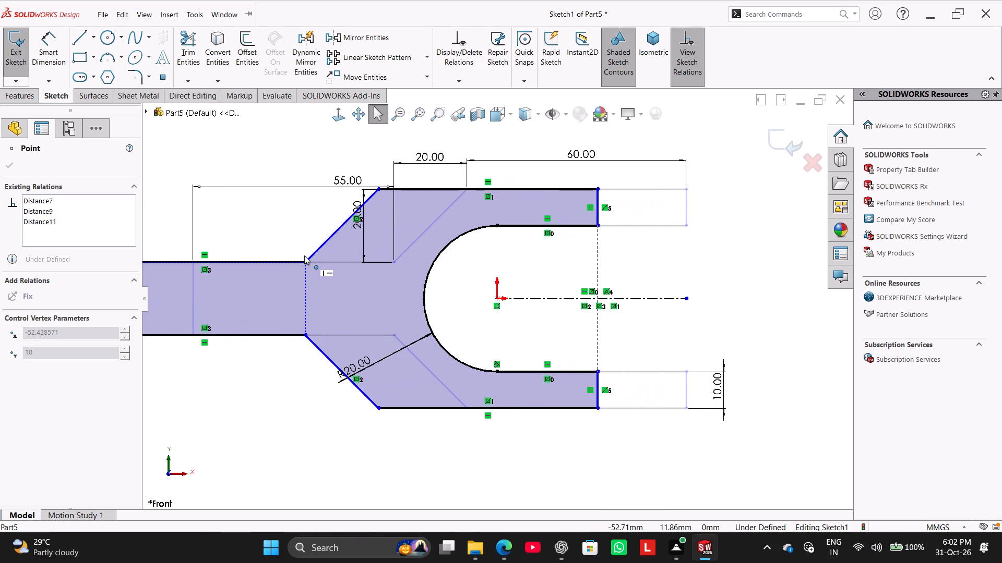
drag(304, 255, 350, 260)
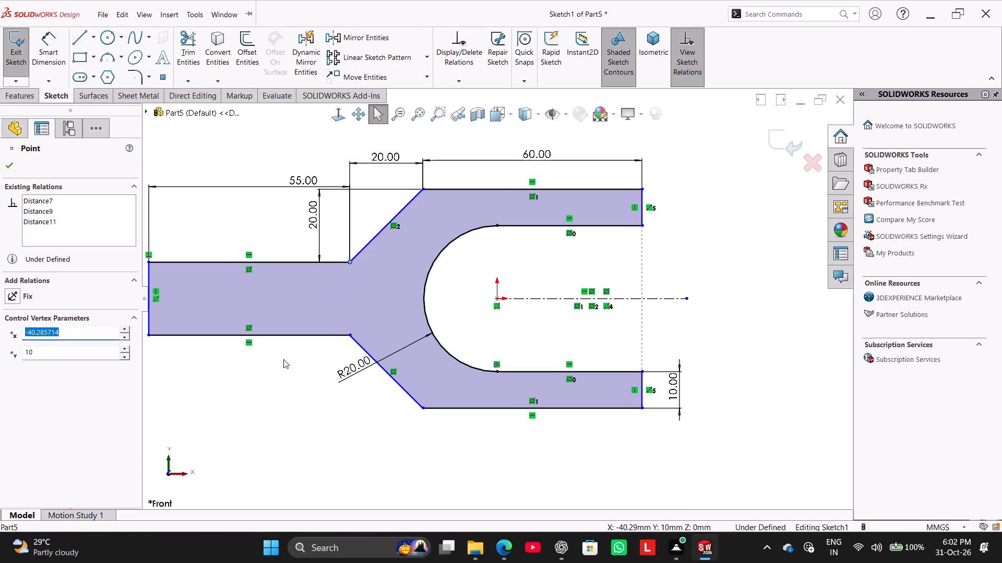
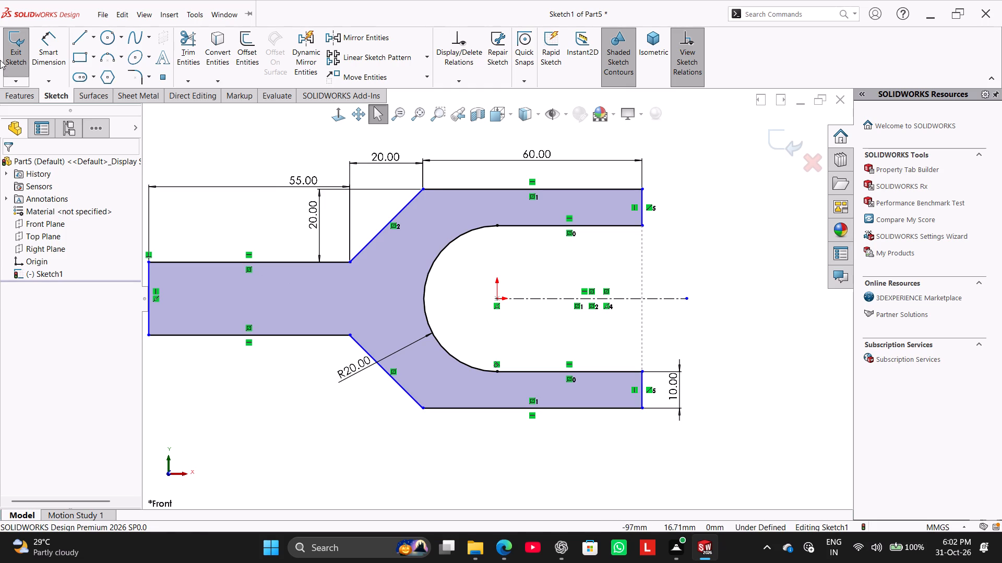
Dimension the upper prong's inner horizontal line to 40 mm.
click(40, 52)
click(536, 227)
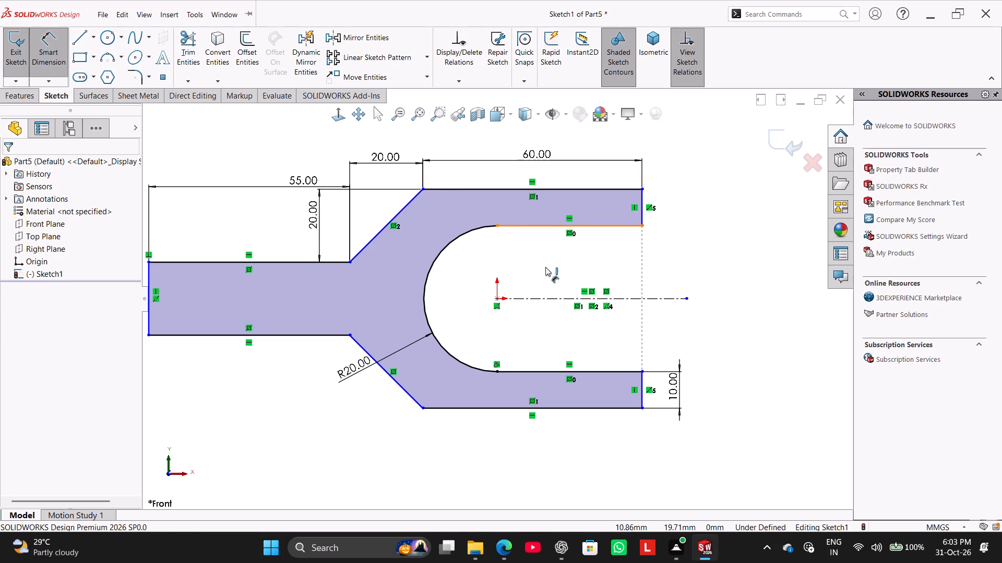
click(553, 281)
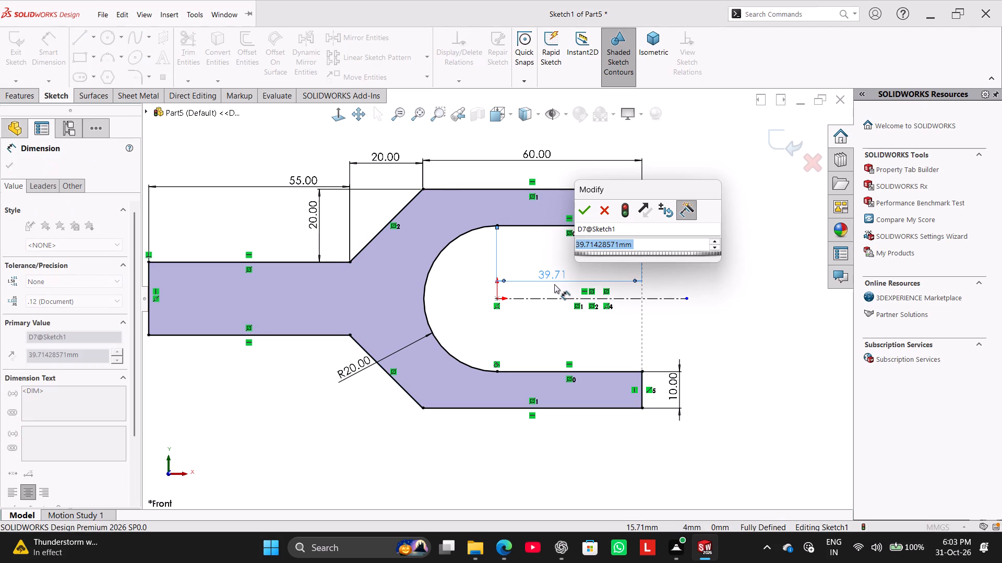
text(40)
key(Return)
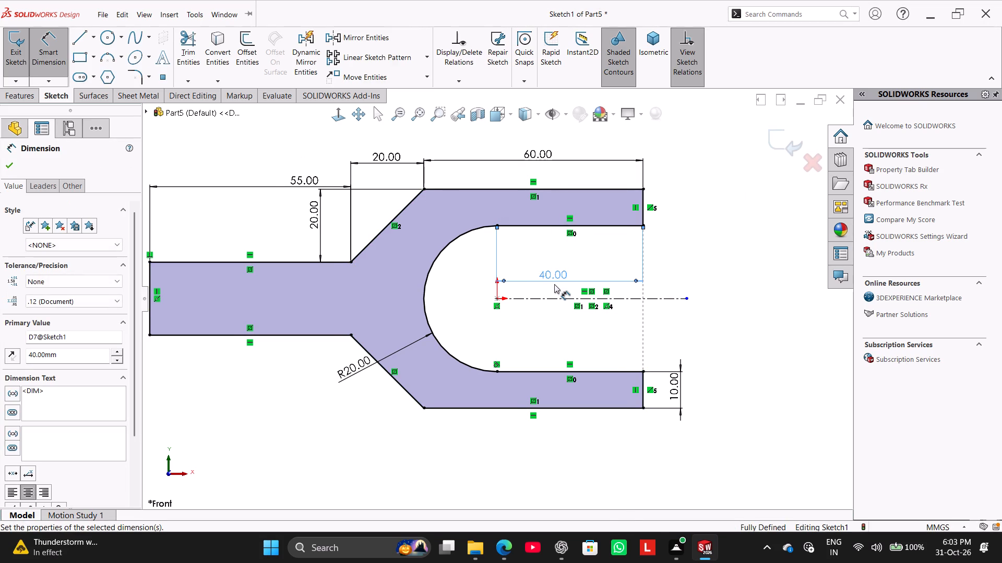
right_click(688, 229)
click(709, 261)
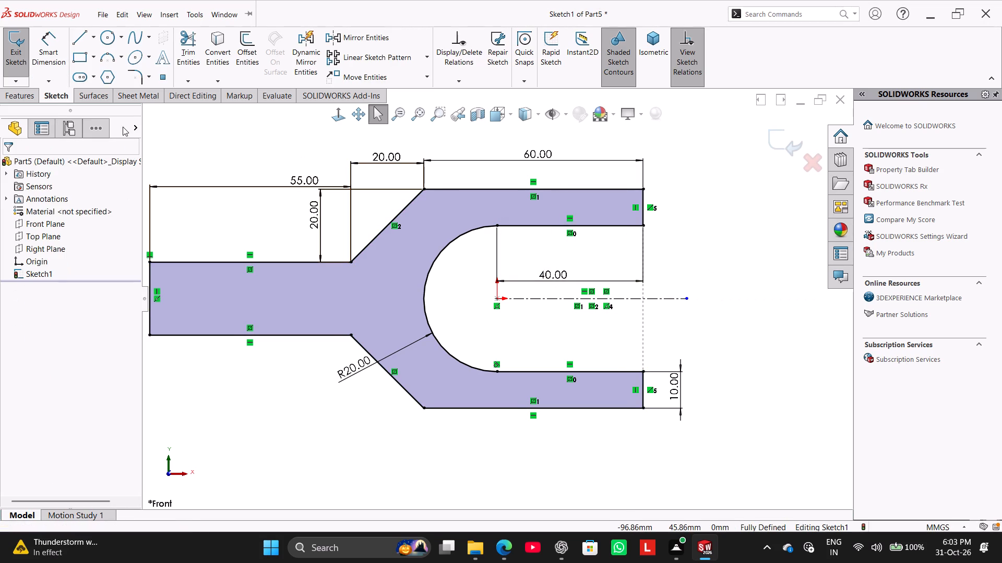
Extrude the fork profile 70 mm with the Mid Plane end condition.
click(11, 92)
click(20, 75)
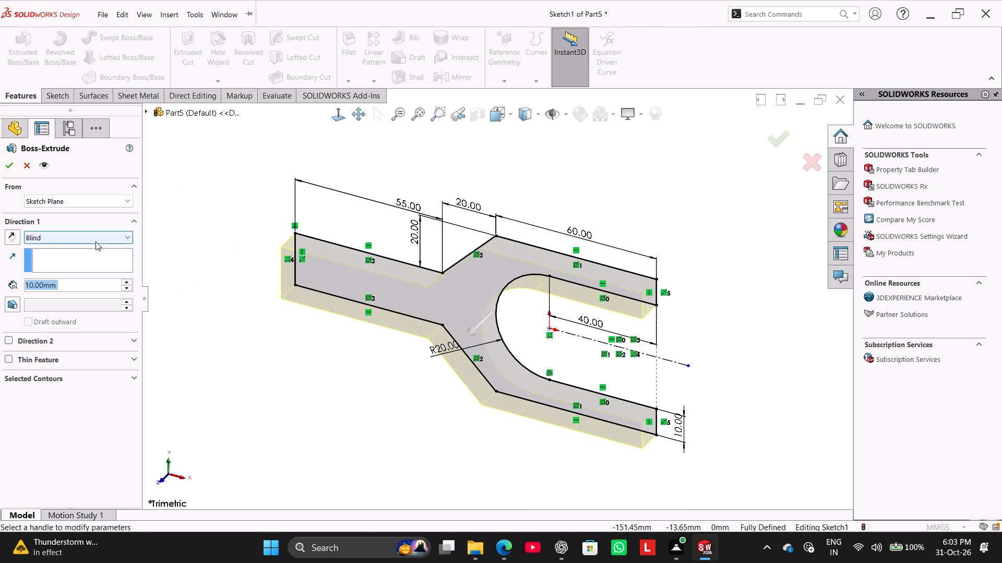
click(96, 241)
click(96, 295)
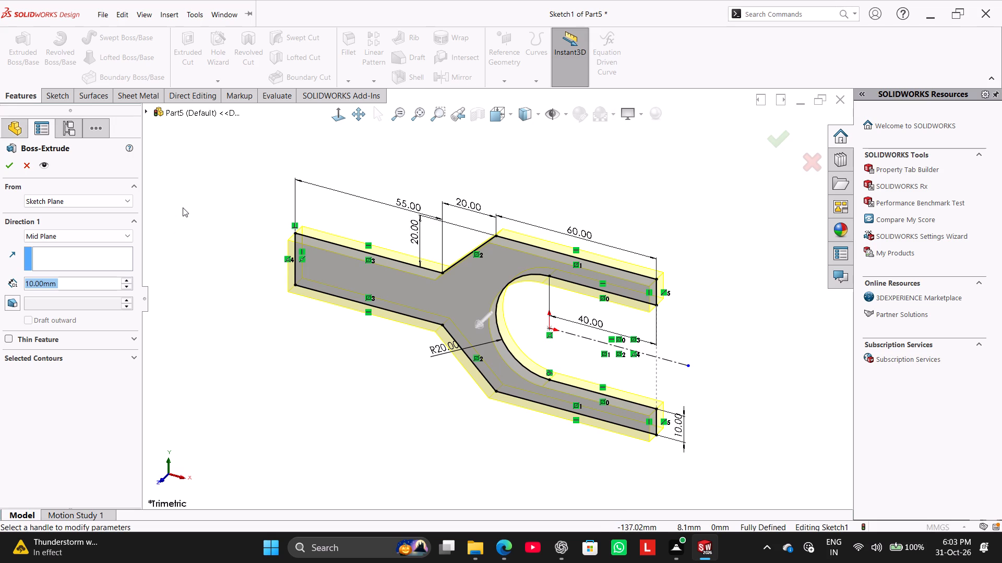
text(70)
key(Return)
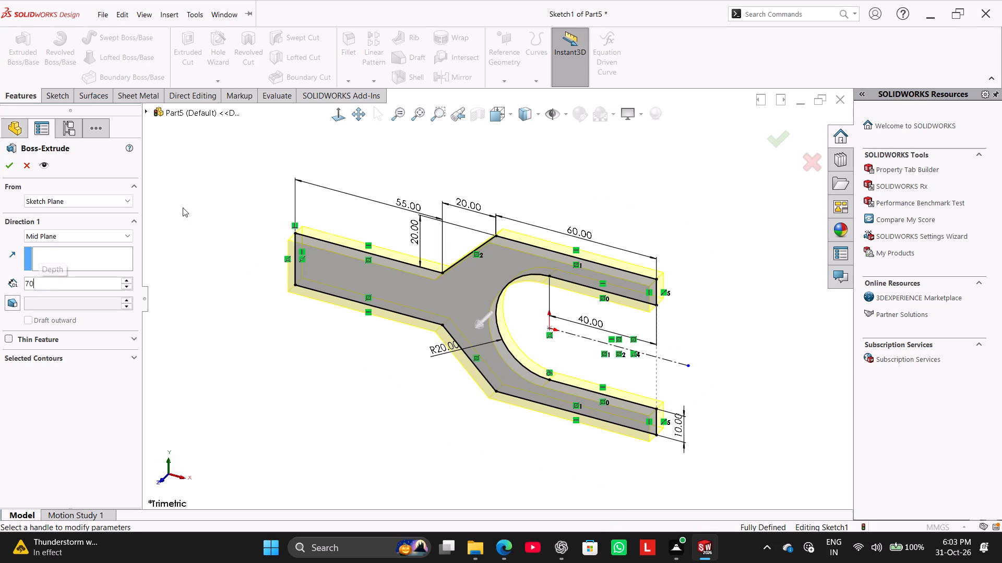
click(7, 167)
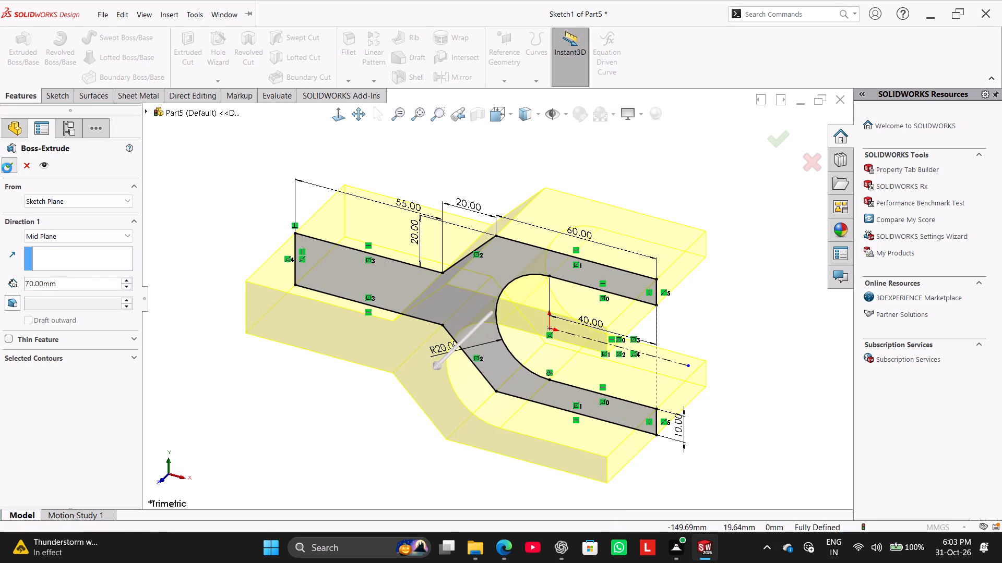
right_drag(212, 252, 344, 176)
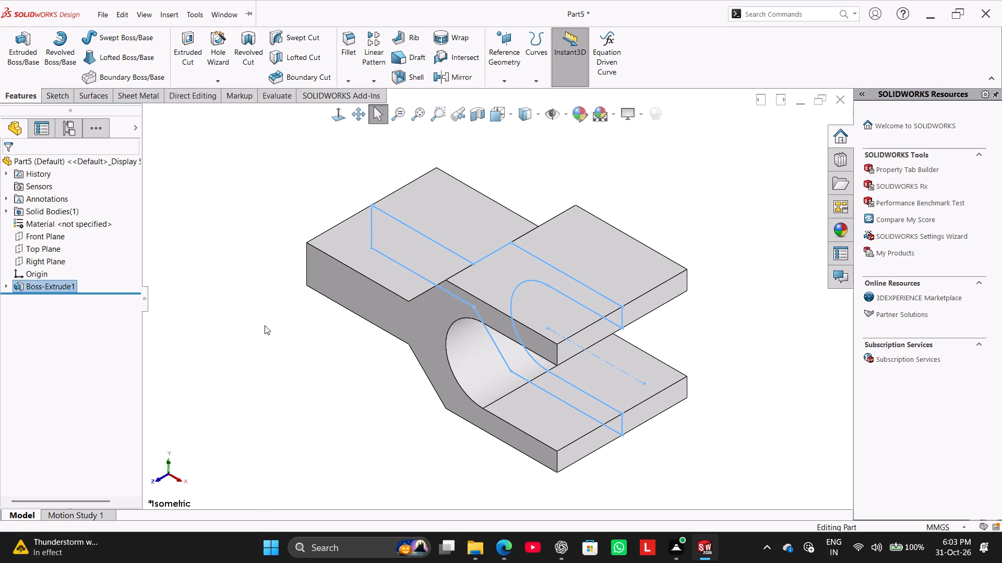
click(258, 328)
key(u)
Apply a full round fillet to the stem's end face, using the fork's two opposite profile-shaped faces as the side face sets.
click(355, 54)
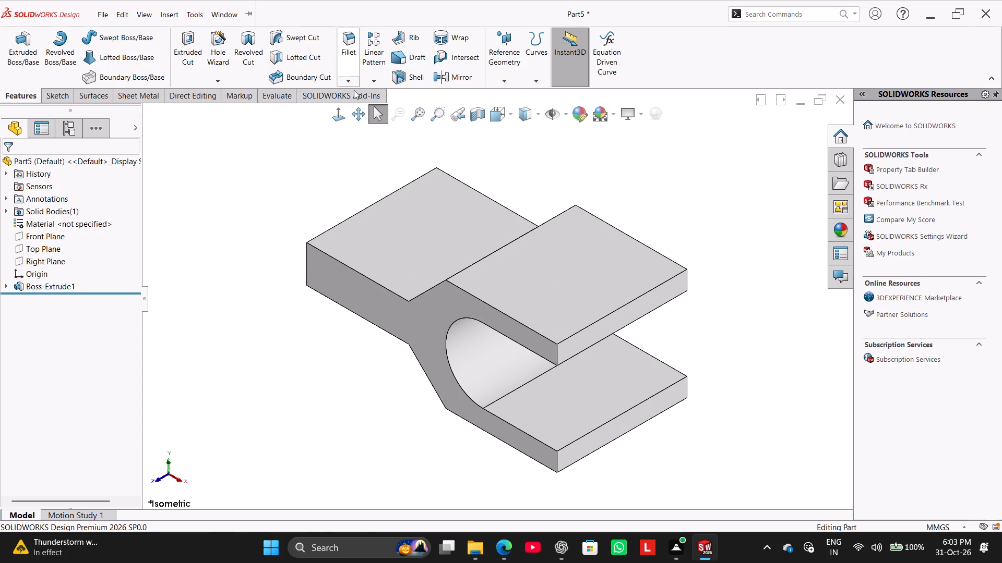
click(87, 222)
click(324, 289)
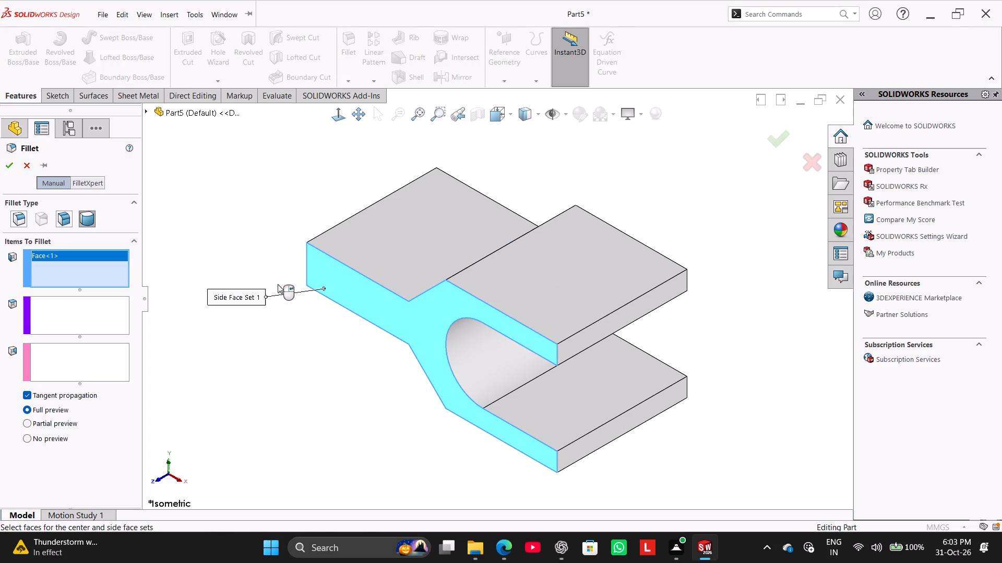
middle_drag(199, 263, 193, 355)
click(121, 312)
middle_drag(218, 259, 273, 333)
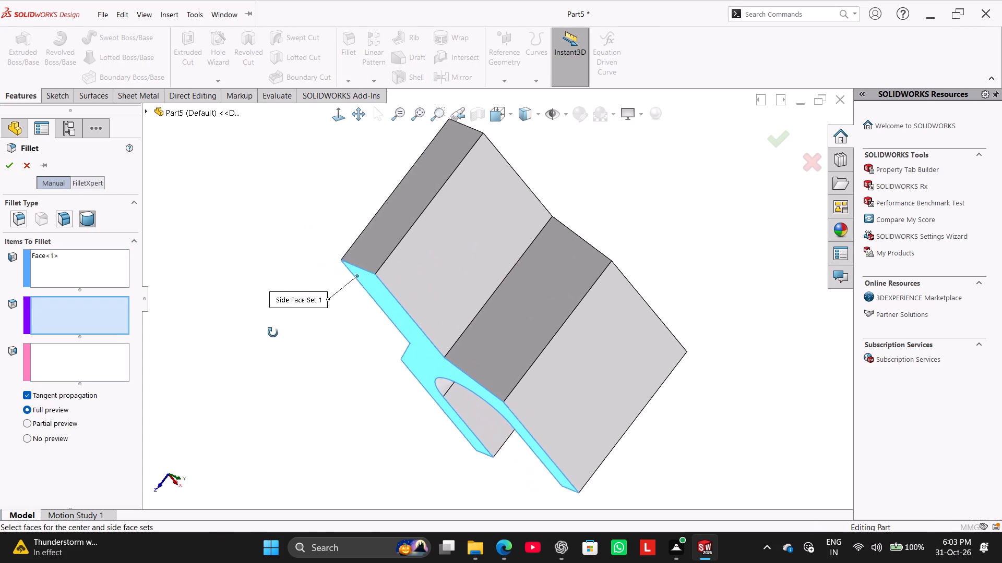
middle_drag(273, 333, 280, 334)
click(405, 232)
middle_drag(262, 255, 152, 336)
click(78, 345)
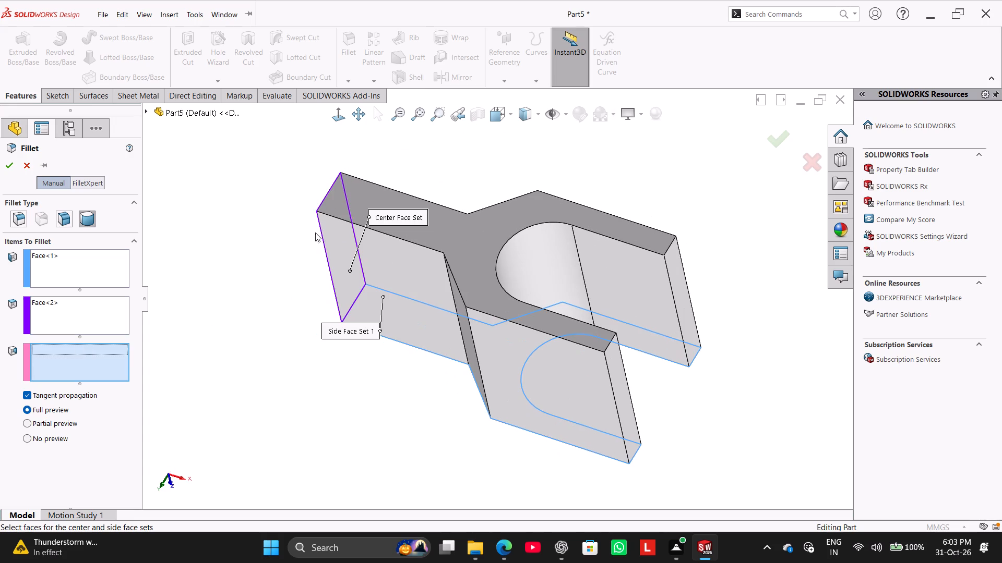
click(362, 199)
click(15, 165)
right_drag(219, 291, 299, 237)
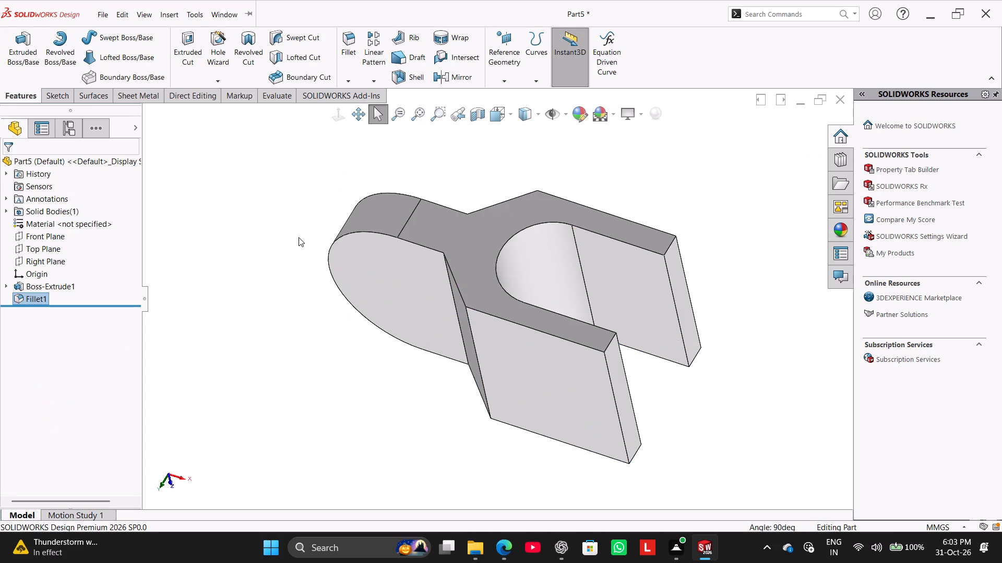
right_drag(299, 237, 400, 180)
middle_drag(237, 297, 259, 327)
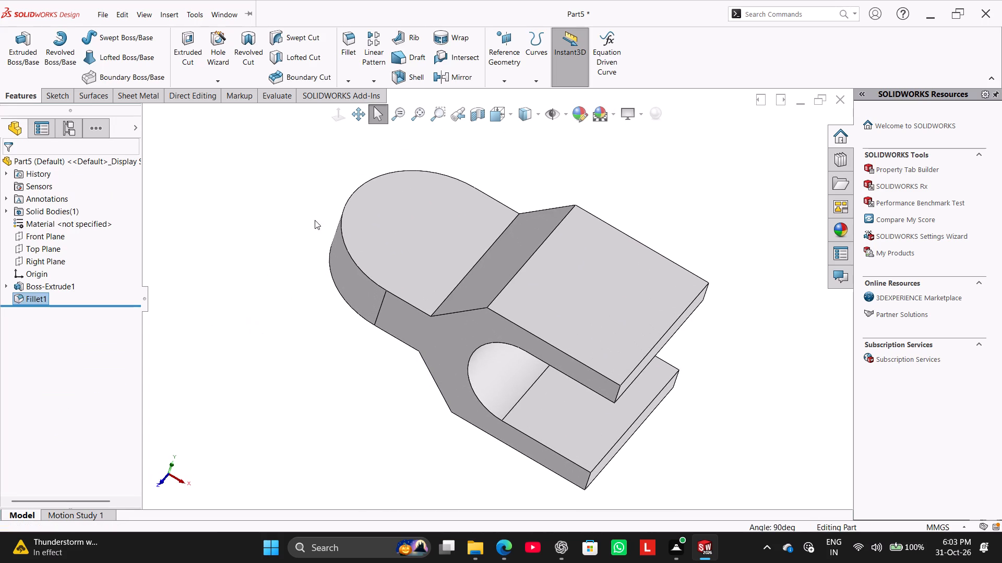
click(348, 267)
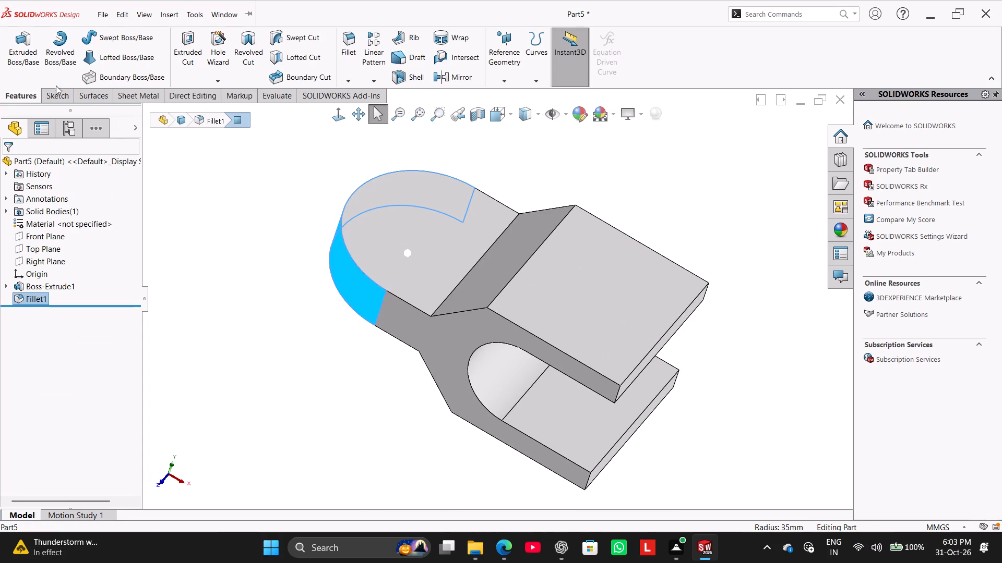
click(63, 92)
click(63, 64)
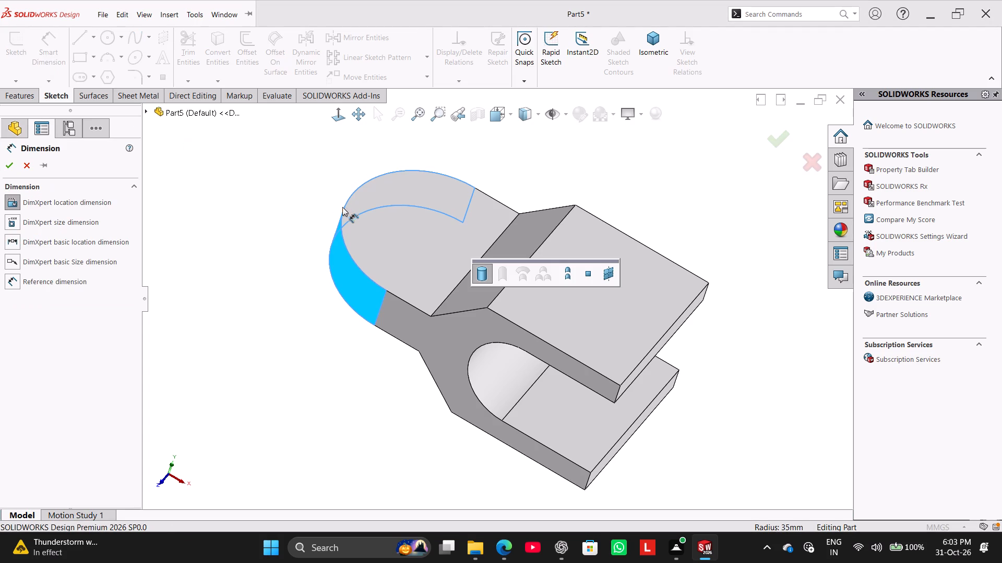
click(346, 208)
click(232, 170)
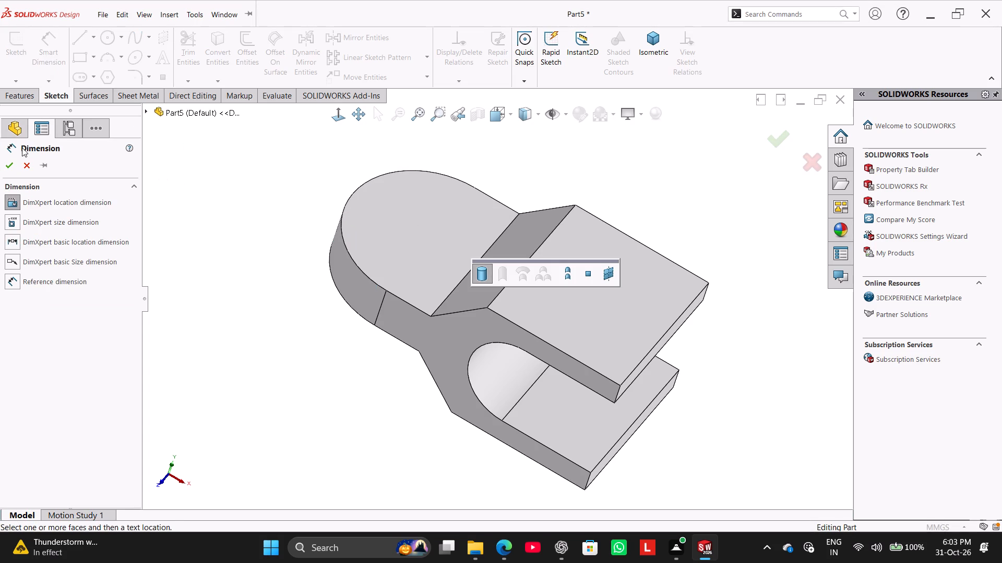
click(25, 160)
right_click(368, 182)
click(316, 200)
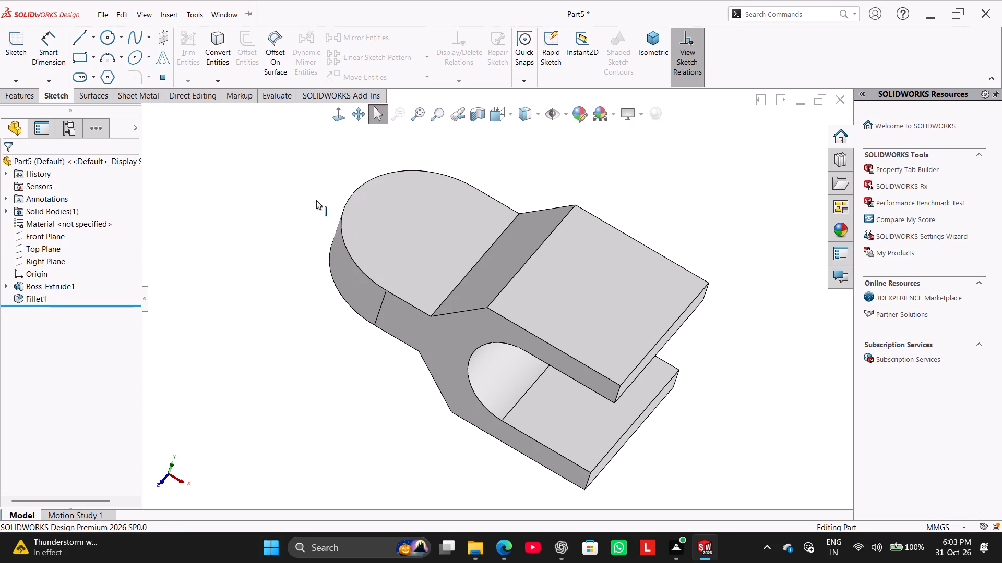
Check the radius of the stem's rounded end in a temporary sketch on the stem's upper flat face, without placing a dimension.
right_click(359, 205)
click(392, 188)
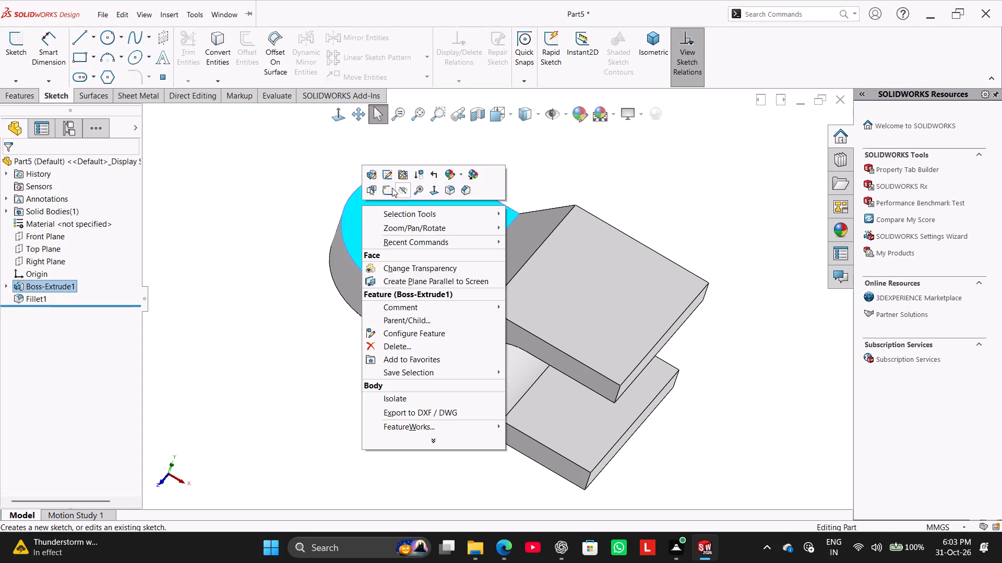
click(54, 54)
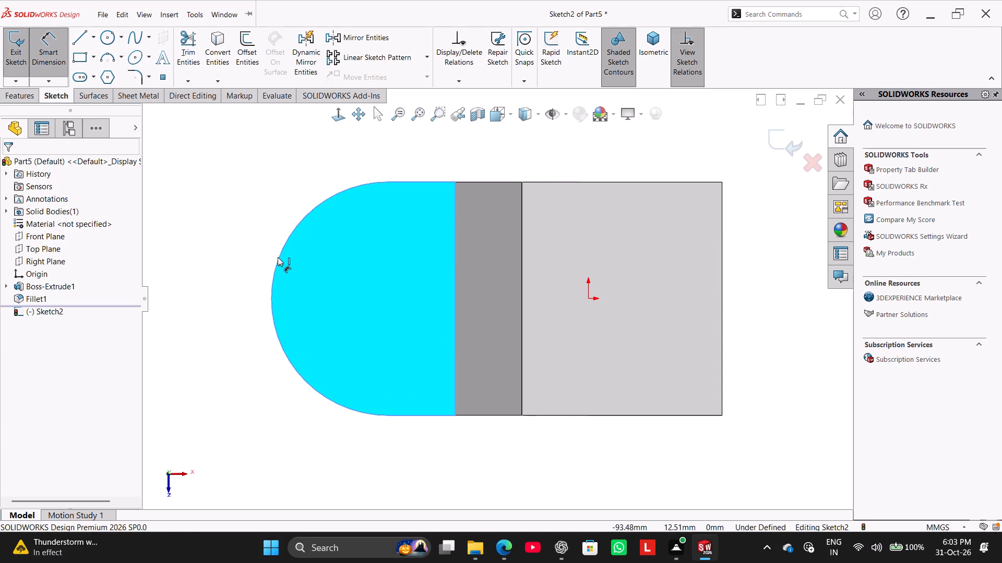
drag(278, 257, 272, 252)
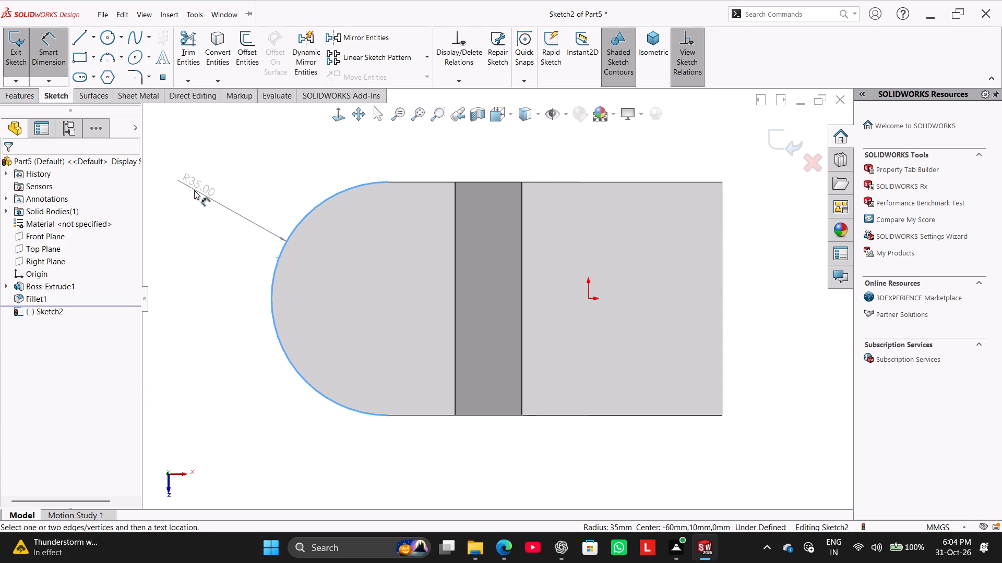
click(50, 63)
click(214, 232)
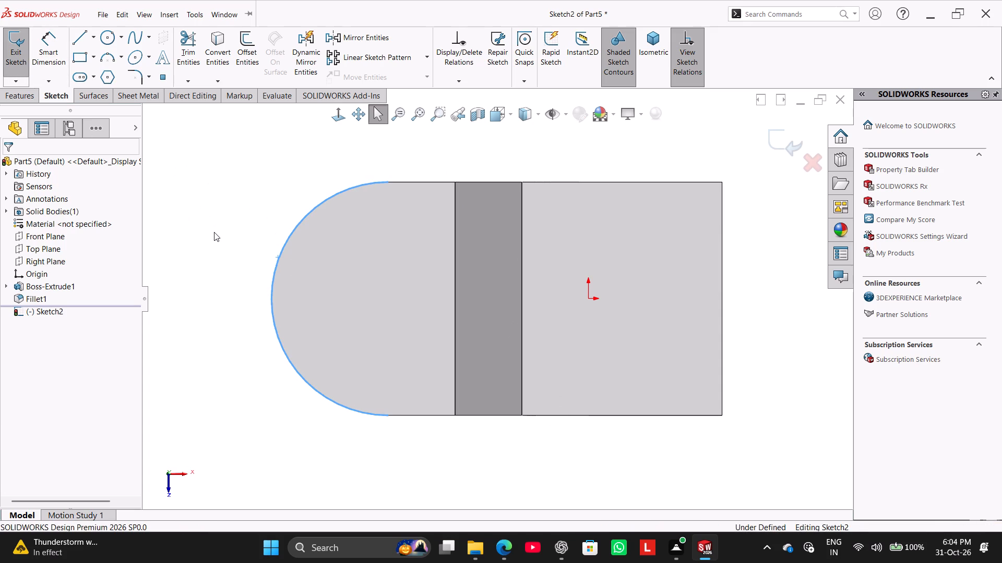
right_drag(216, 241, 336, 164)
right_drag(219, 300, 270, 240)
click(215, 294)
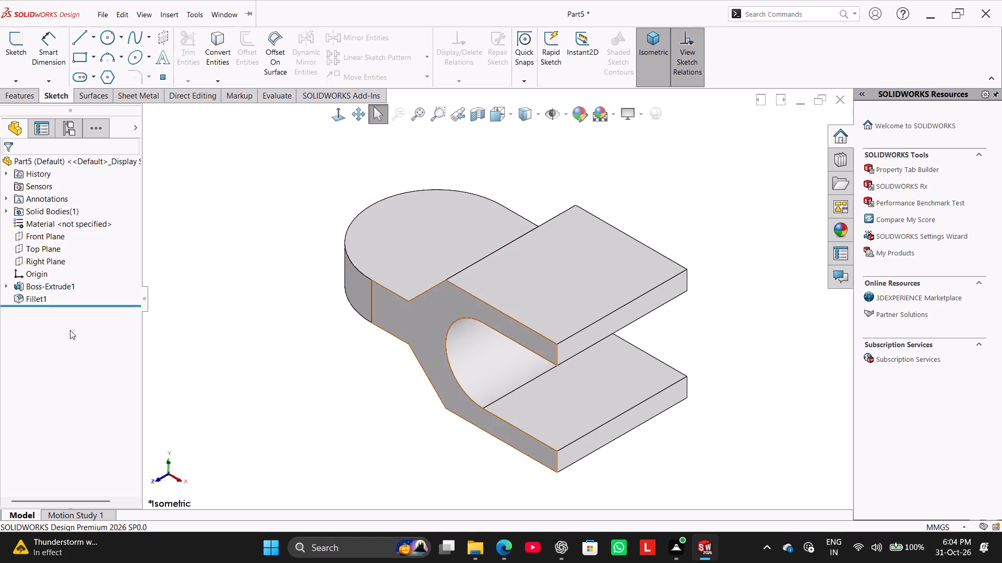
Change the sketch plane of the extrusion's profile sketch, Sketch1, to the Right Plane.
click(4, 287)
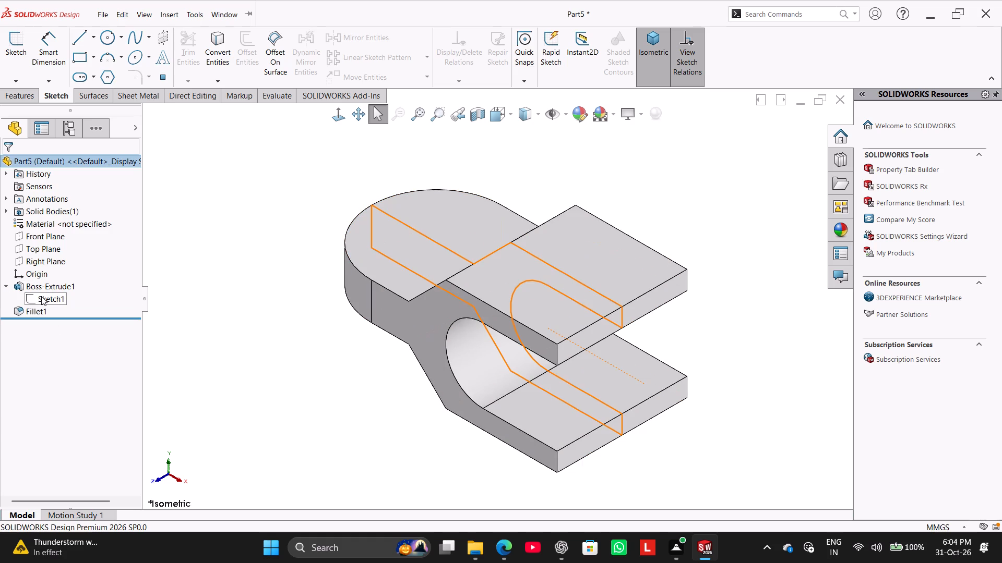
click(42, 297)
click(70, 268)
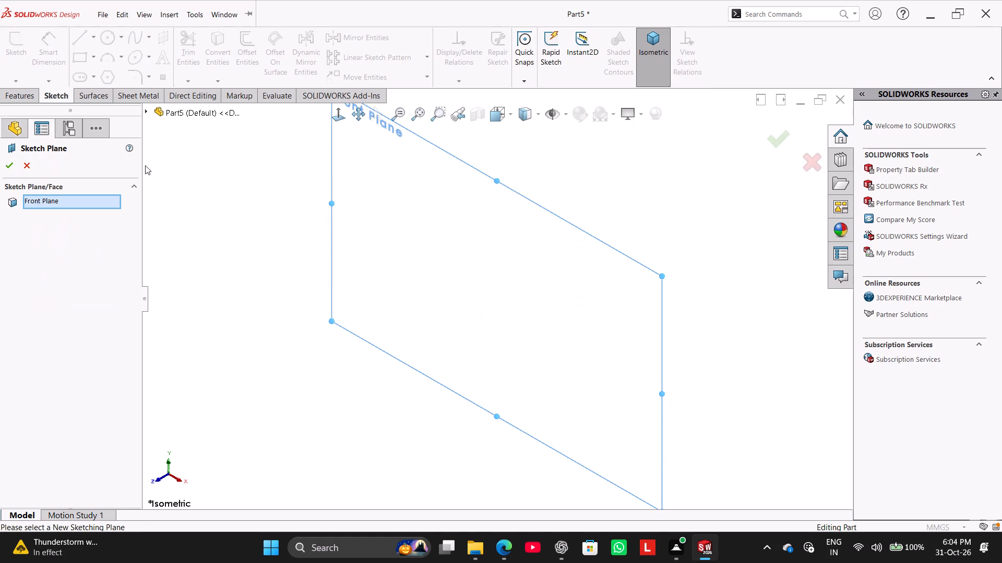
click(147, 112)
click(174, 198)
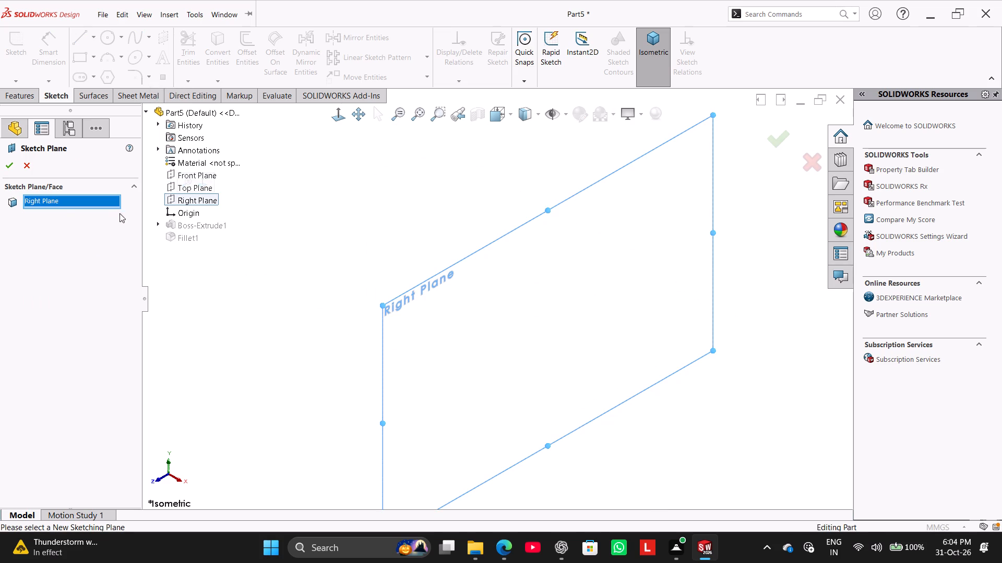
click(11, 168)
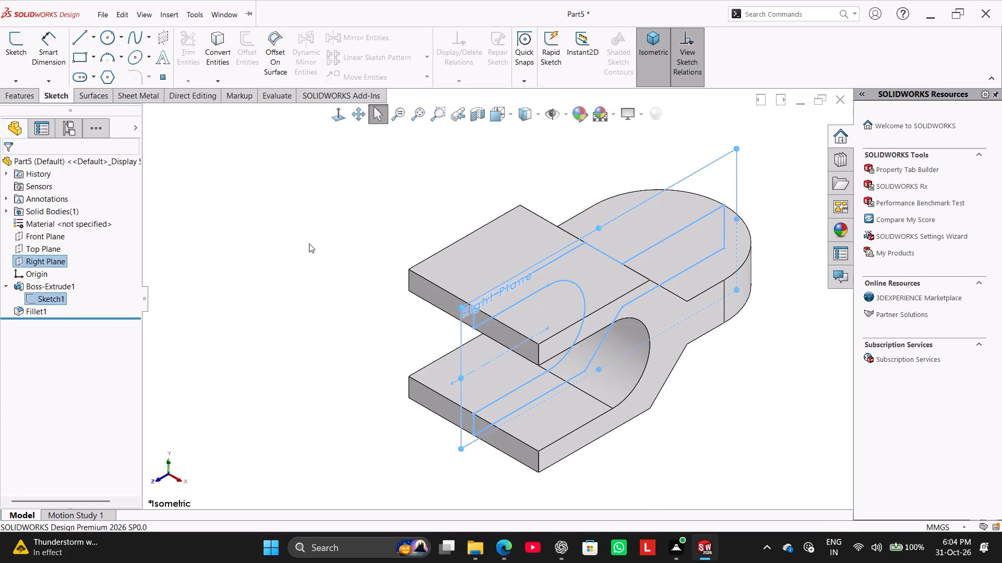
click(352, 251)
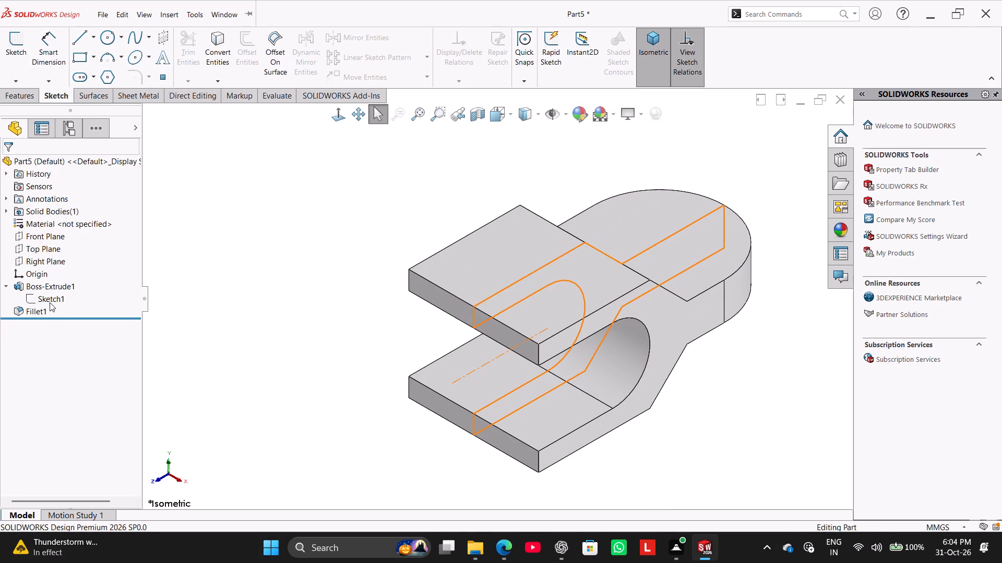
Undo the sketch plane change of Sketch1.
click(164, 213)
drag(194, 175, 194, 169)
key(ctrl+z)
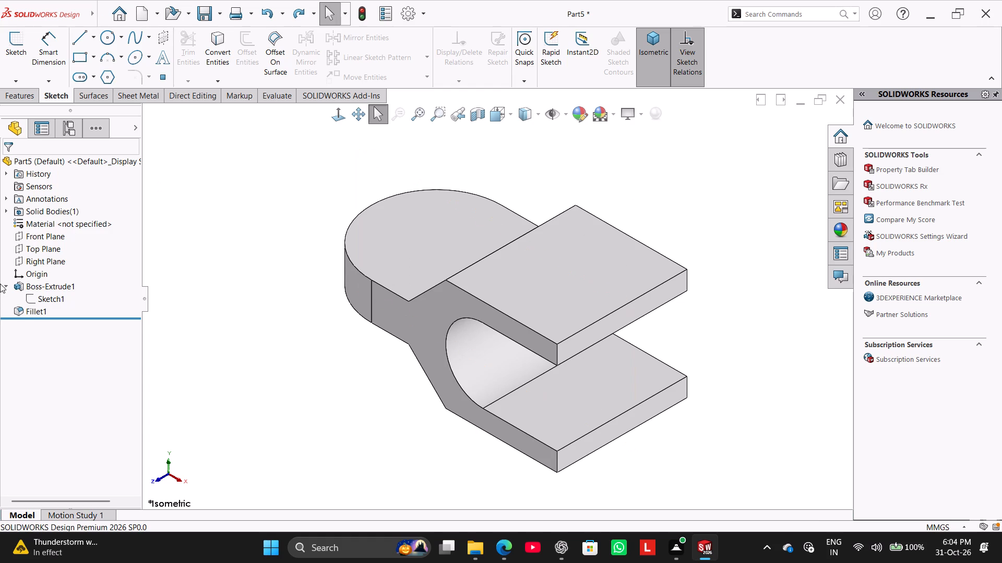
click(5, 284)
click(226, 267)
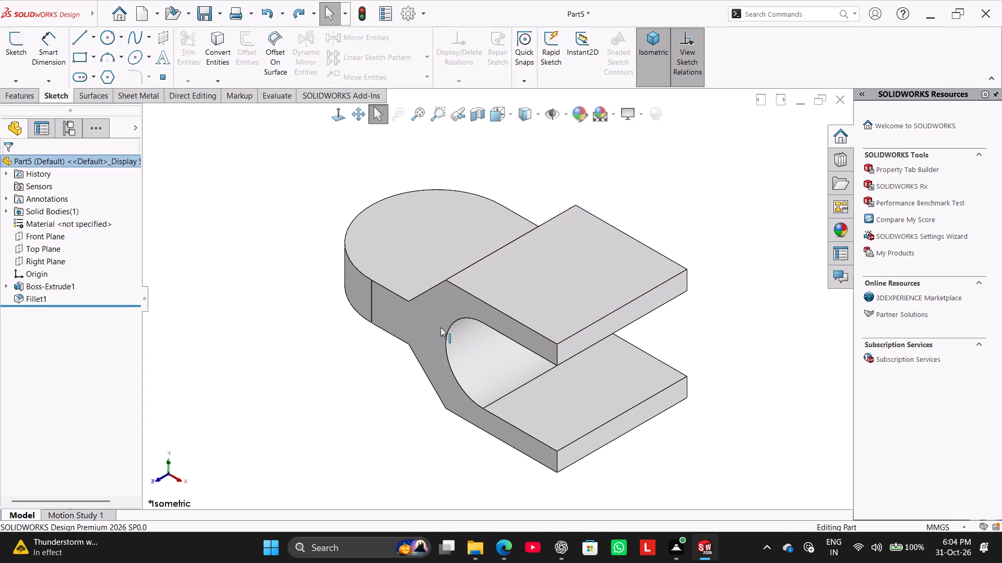
On the Top Plane, sketch a closed U-shaped slot profile on the prongs' end edge, with lines about 22.5 mm and an arc radius about 7.35 mm.
click(40, 248)
click(51, 232)
click(189, 228)
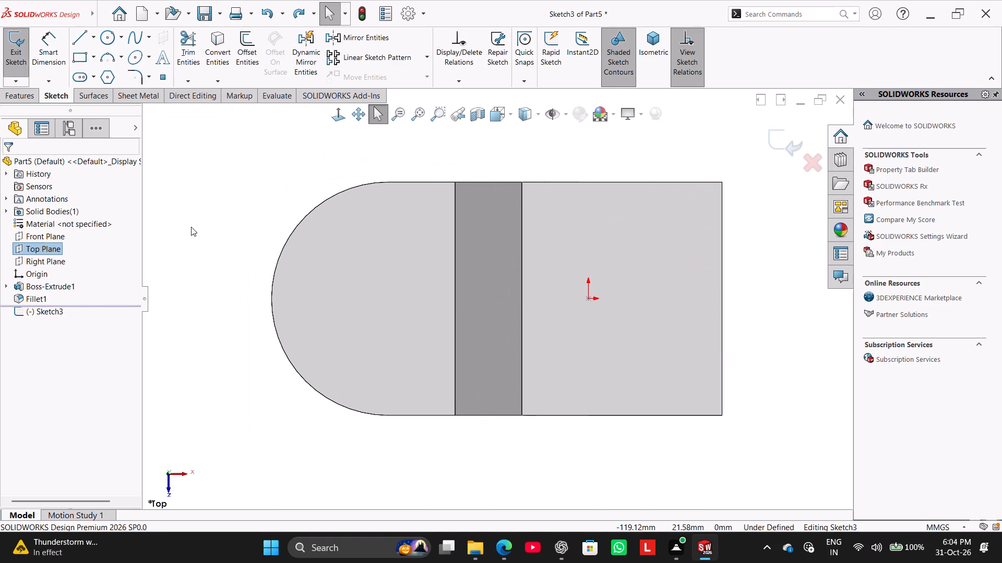
click(83, 40)
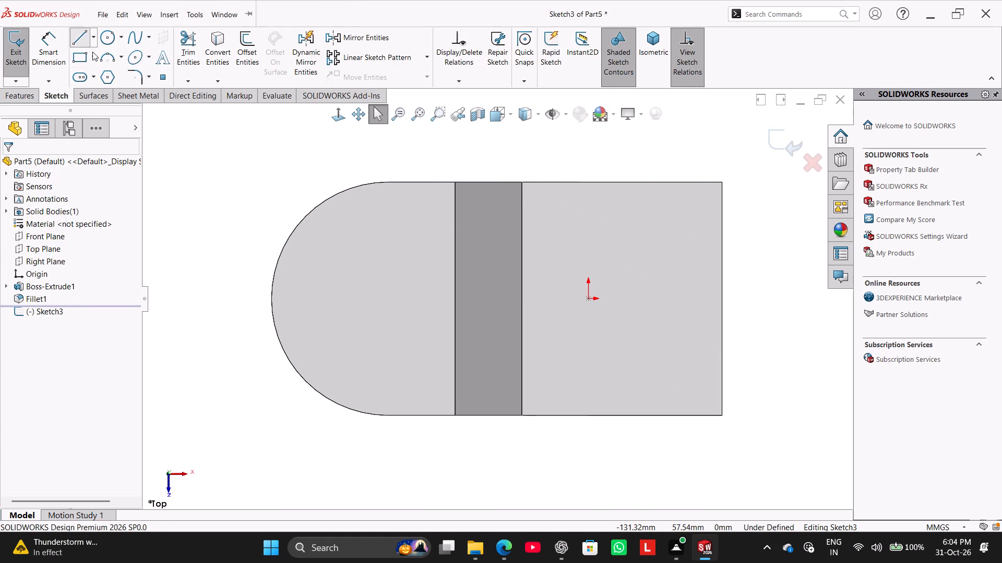
click(724, 250)
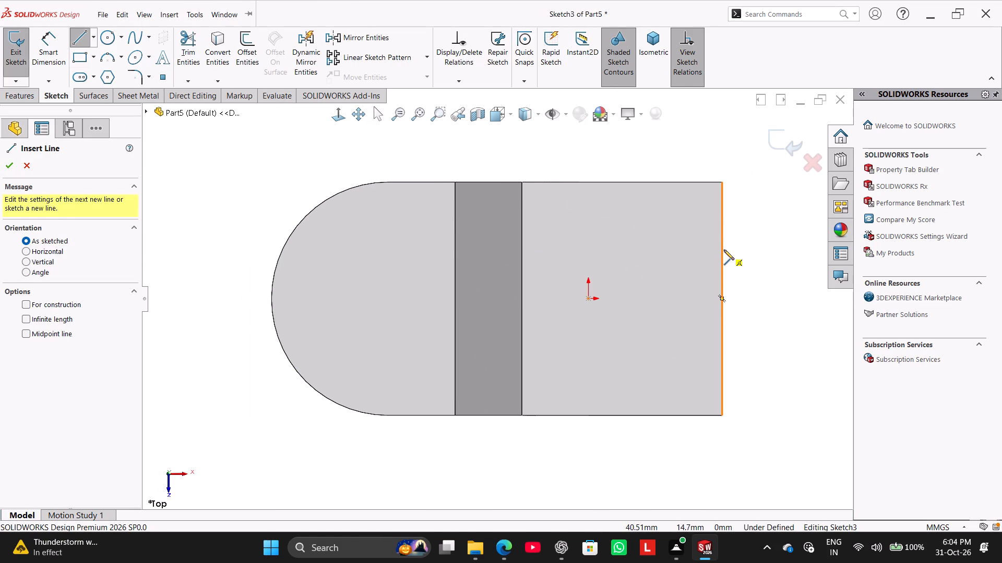
click(647, 250)
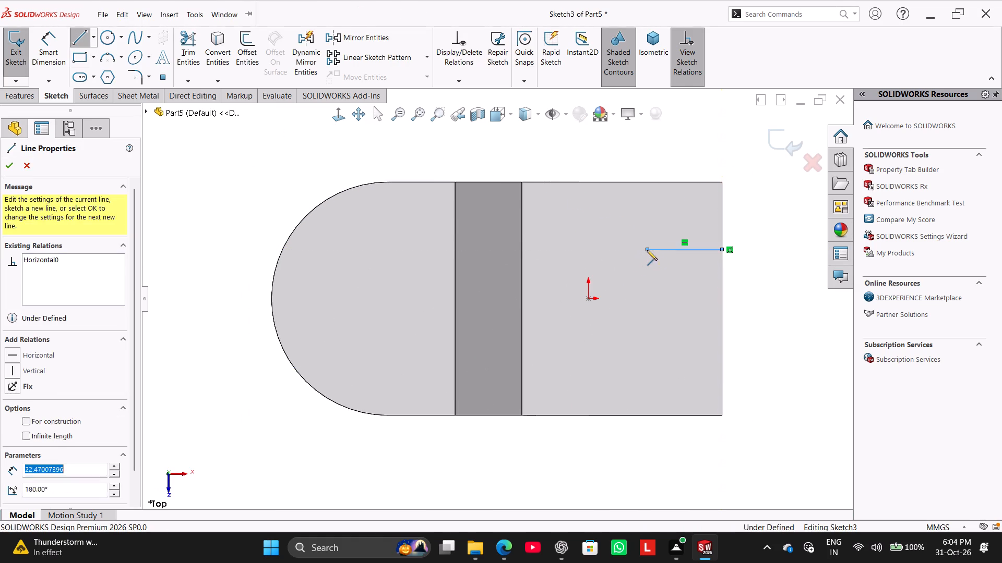
click(646, 300)
click(720, 299)
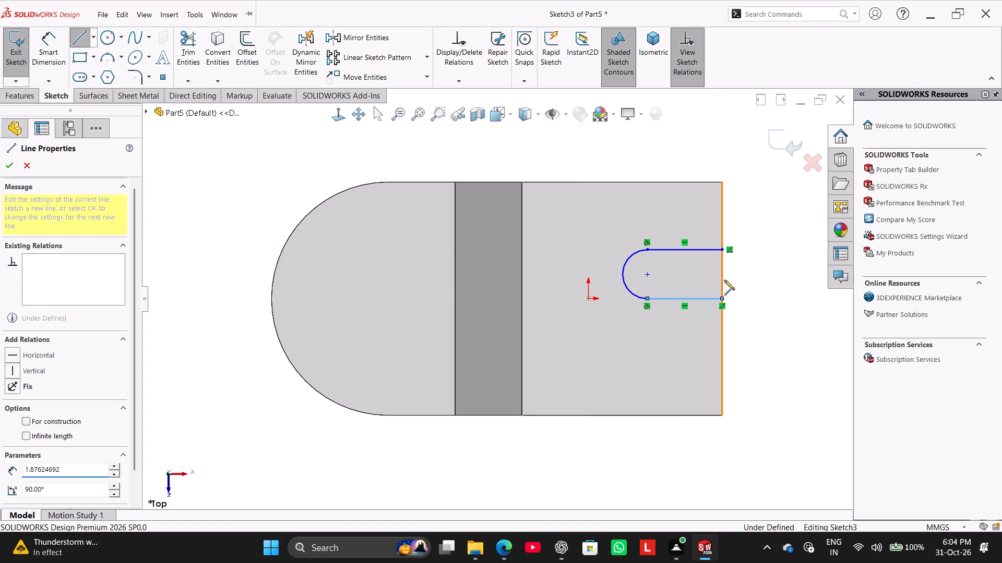
click(722, 251)
right_click(743, 222)
click(751, 231)
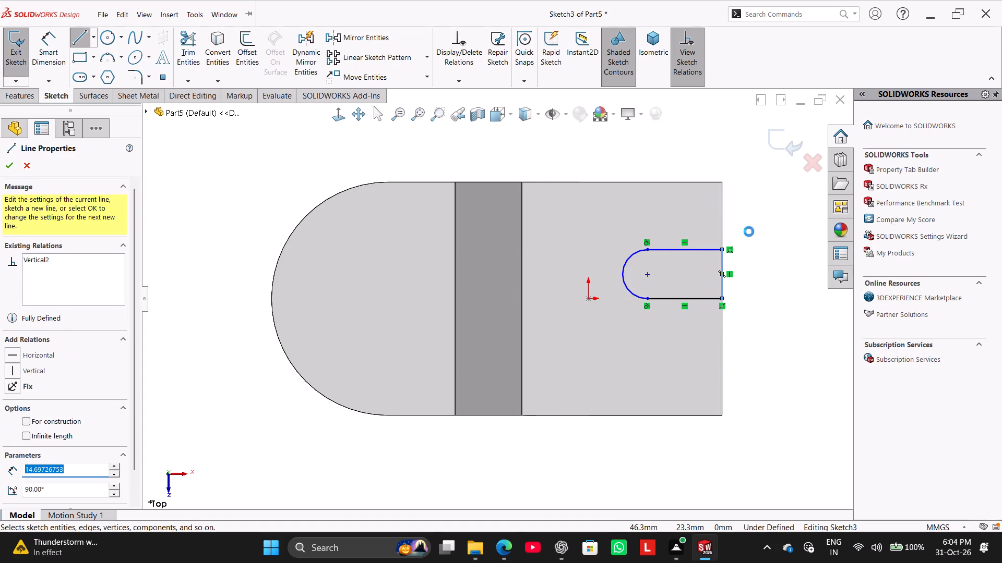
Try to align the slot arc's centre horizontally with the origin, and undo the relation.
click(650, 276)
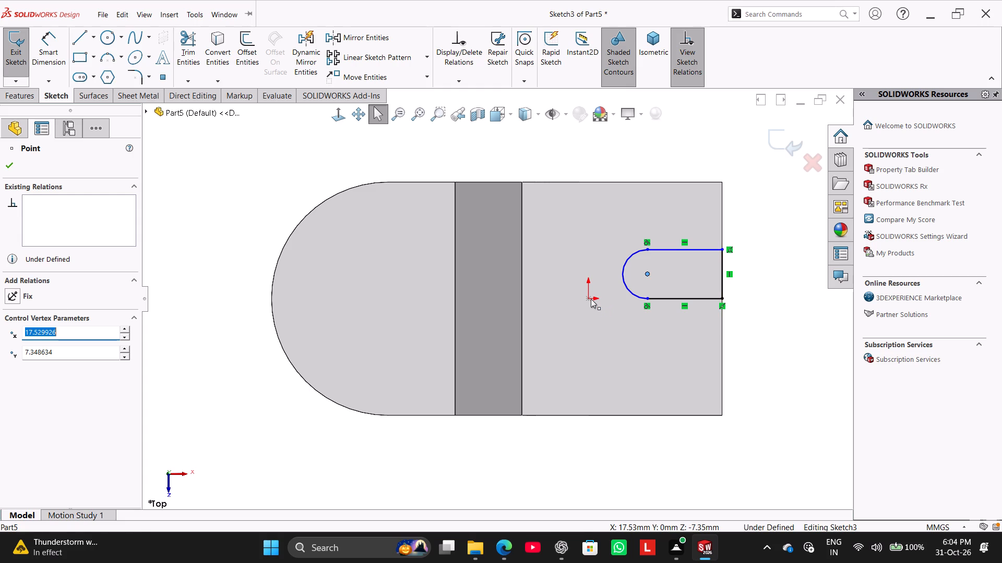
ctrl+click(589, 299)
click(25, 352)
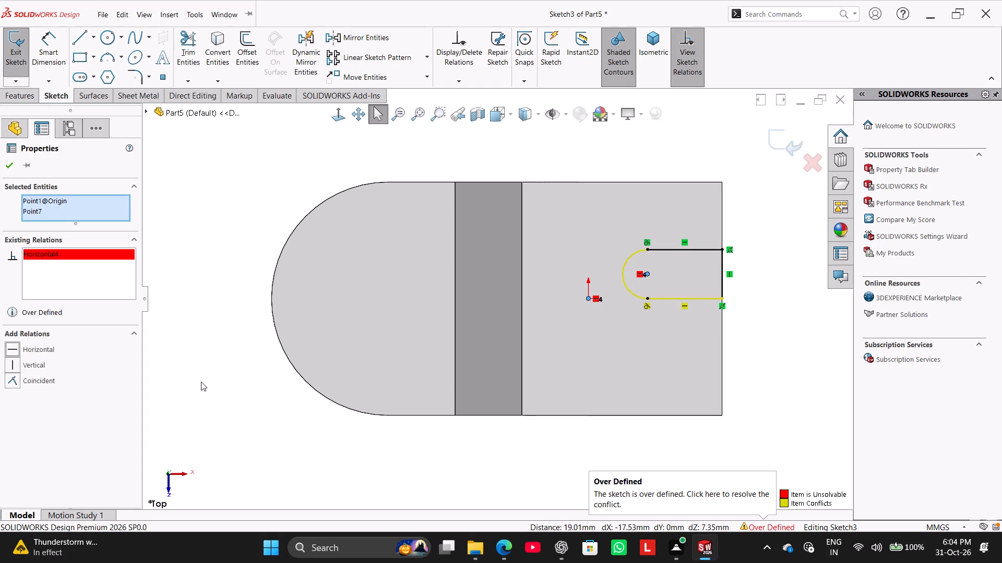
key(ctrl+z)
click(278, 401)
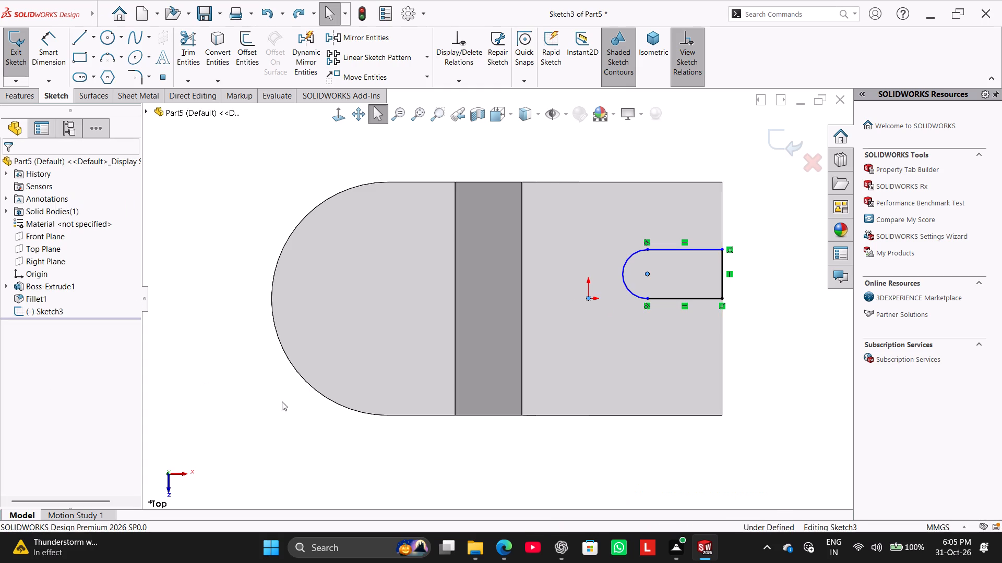
Delete the relation that fixes the slot profile's lower corner to the prongs' end edge.
right_click(724, 307)
click(744, 444)
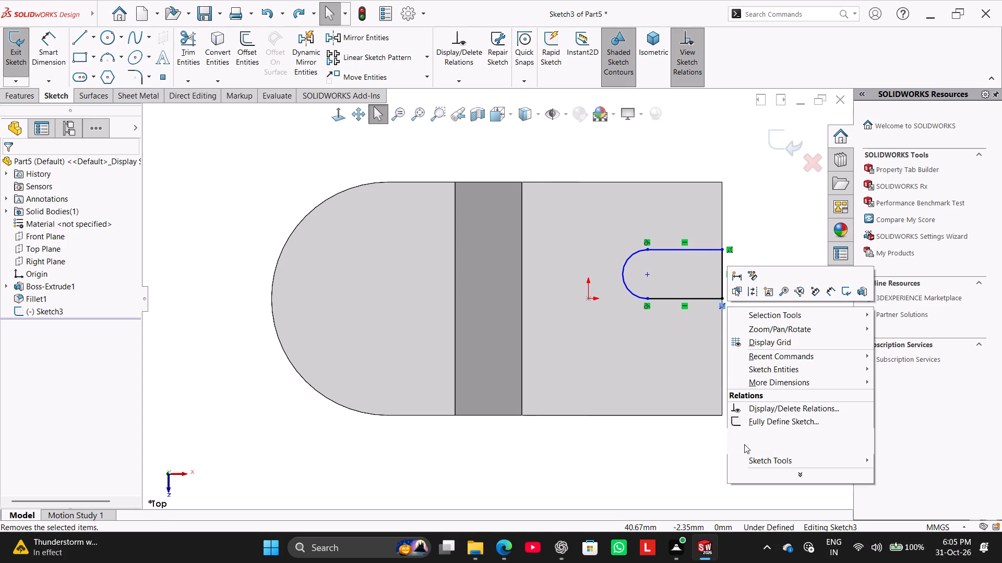
Add a Horizontal relation between the slot arc's centre point and the origin.
ctrl+click(646, 275)
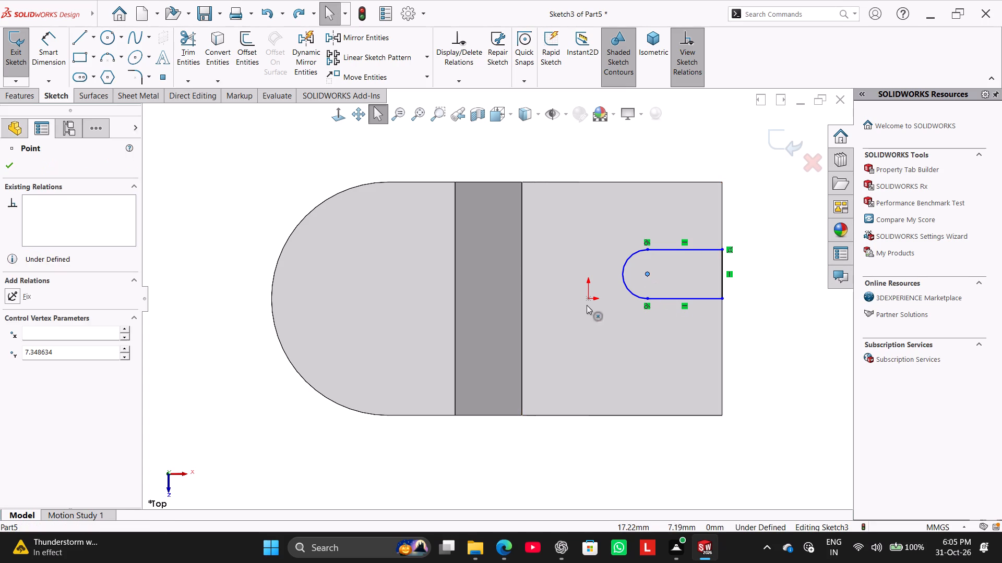
ctrl+click(589, 300)
click(37, 353)
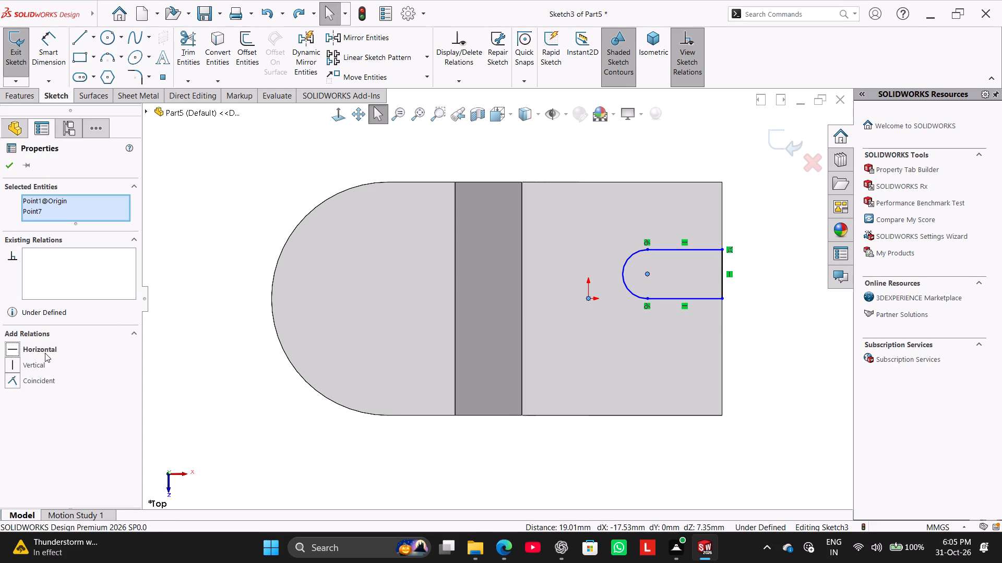
click(212, 309)
Dimension the slot profile's upper straight line to 15 mm.
click(41, 40)
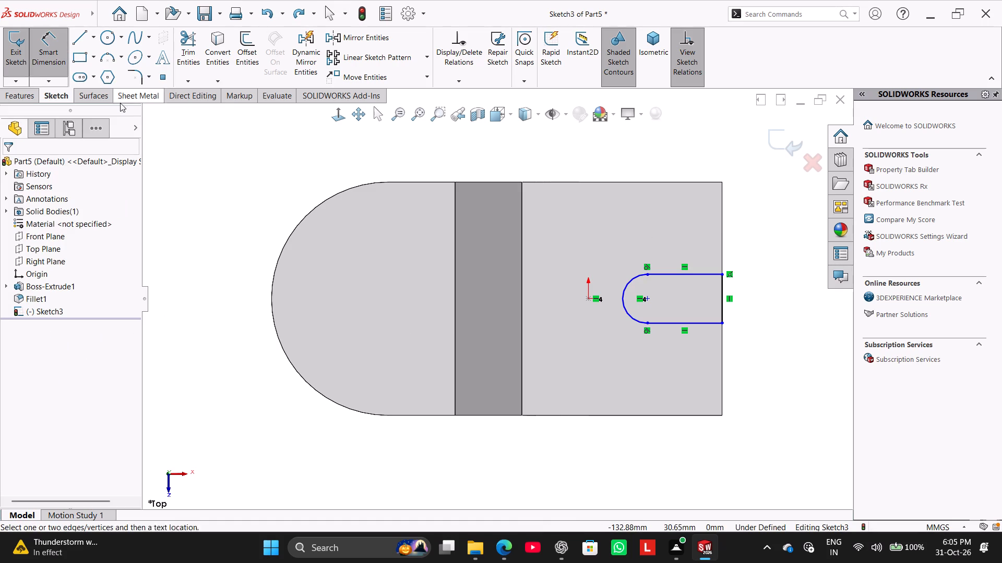
click(675, 276)
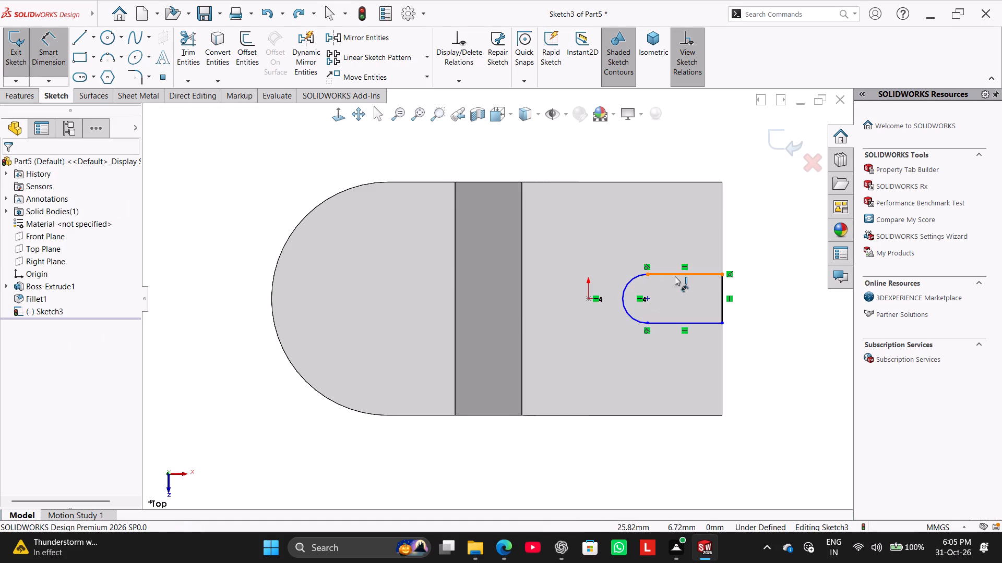
click(677, 239)
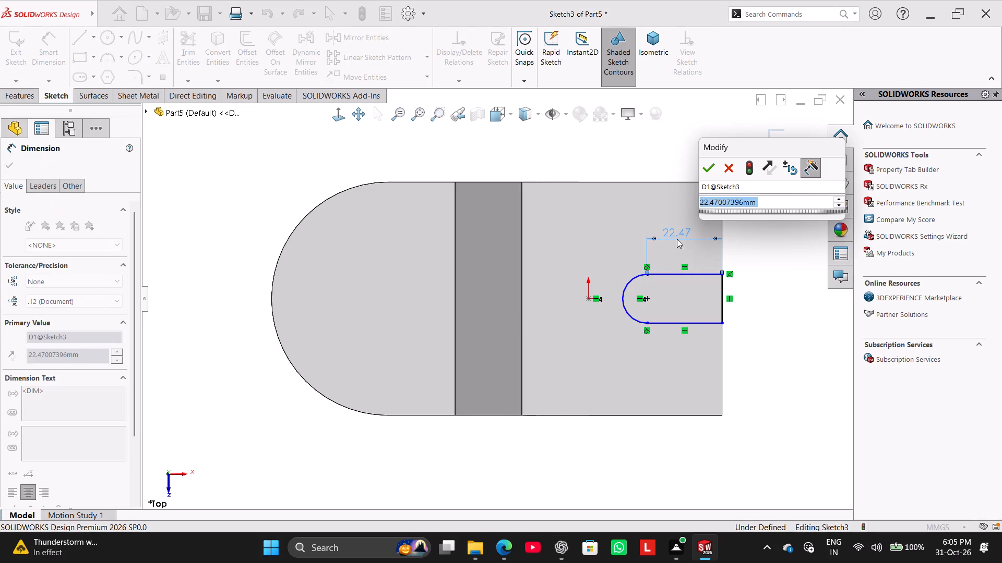
text(15)
key(Return)
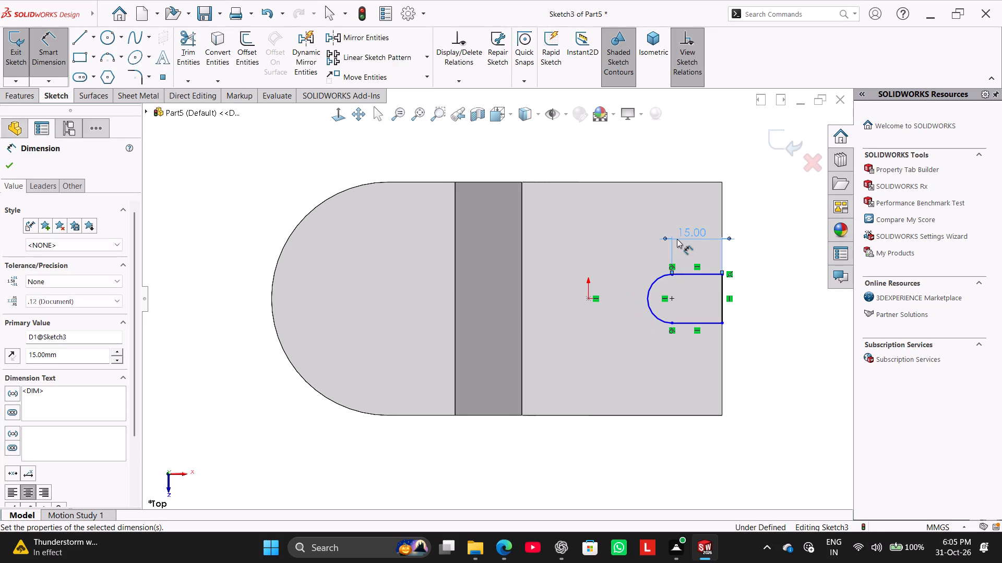
Dimension the slot profile's arc to a radius of 10 mm.
drag(658, 281, 653, 279)
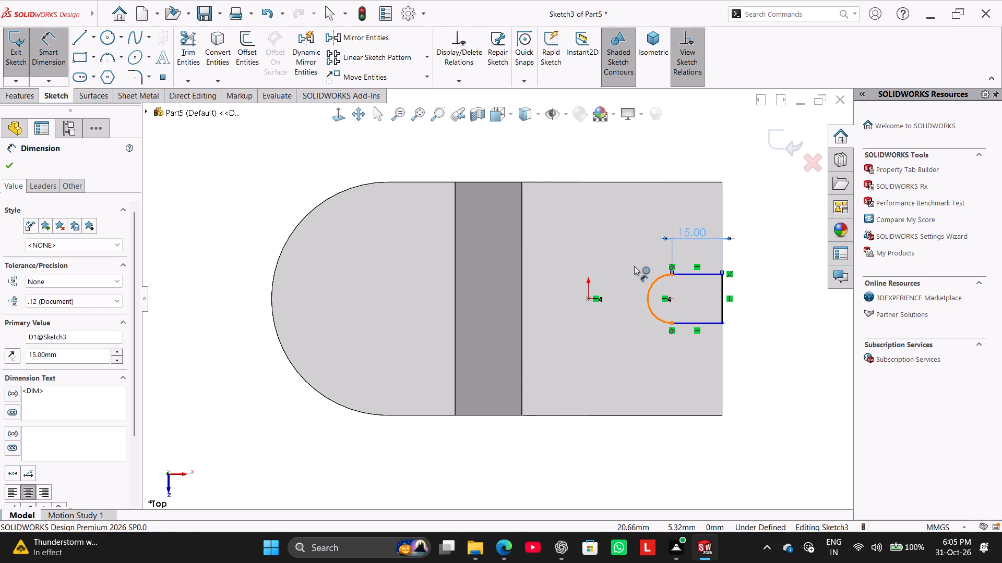
click(613, 247)
text(10)
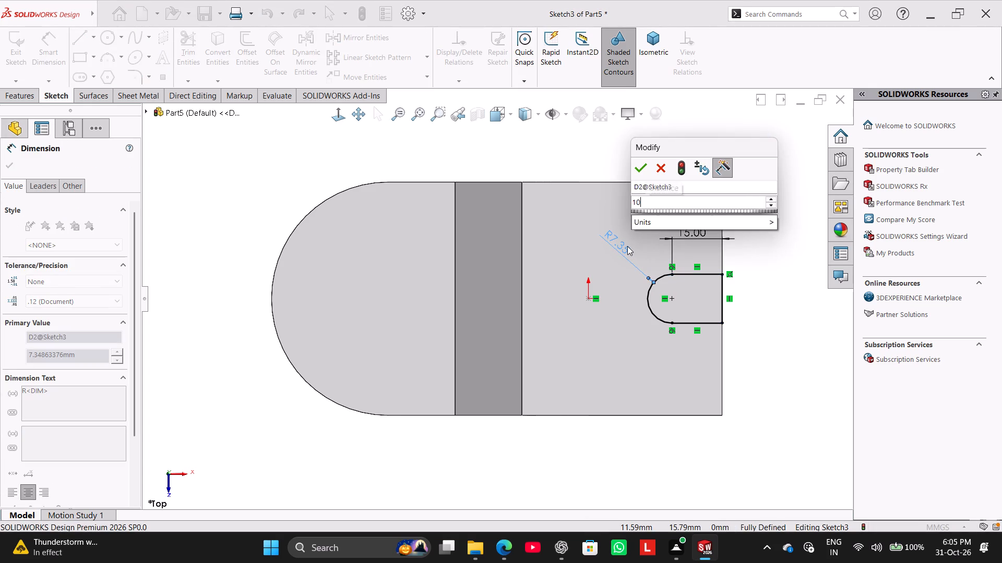
key(Return)
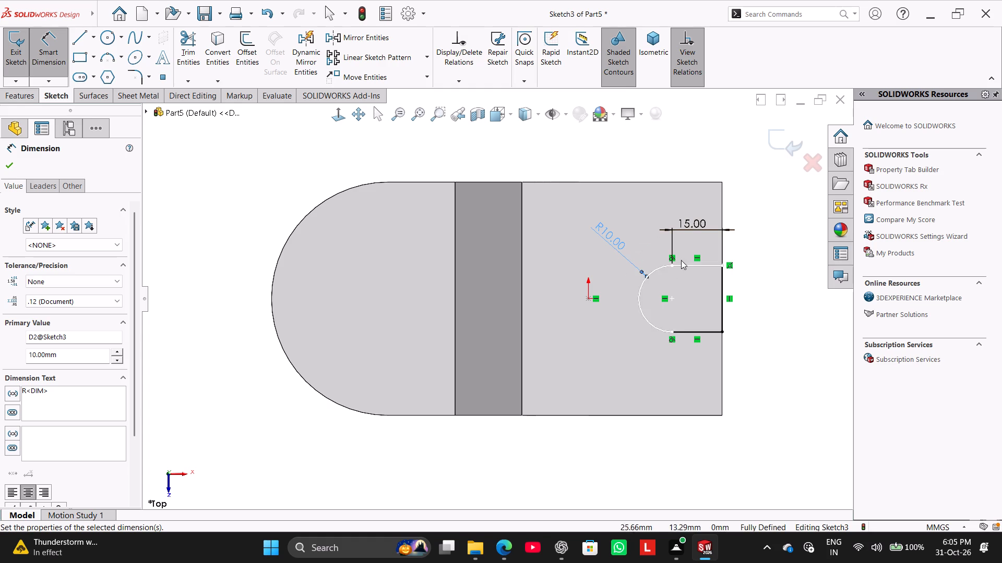
right_click(764, 250)
click(786, 281)
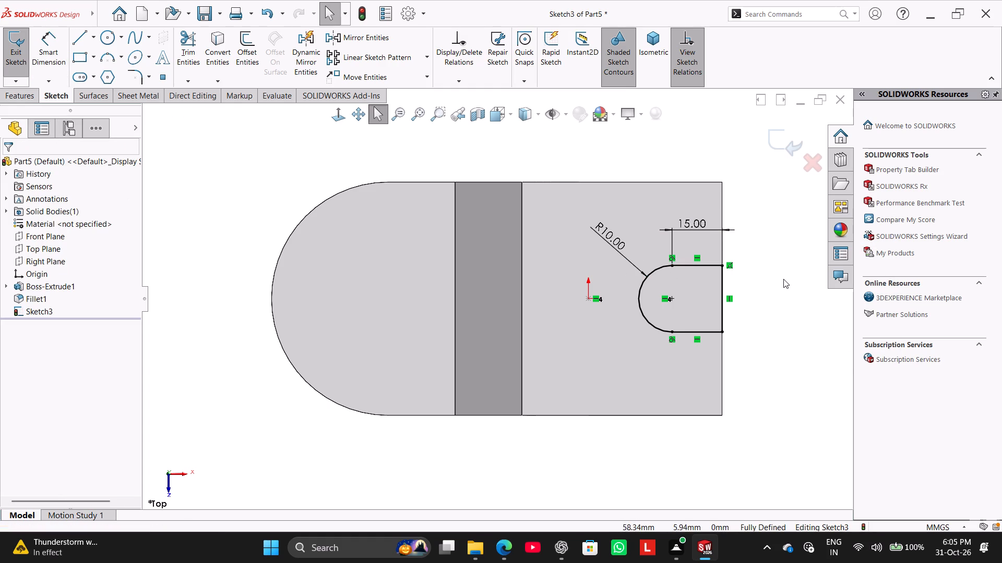
Check the distance between the slot's upper straight line and the part's long side edge, without placing a dimension.
click(61, 51)
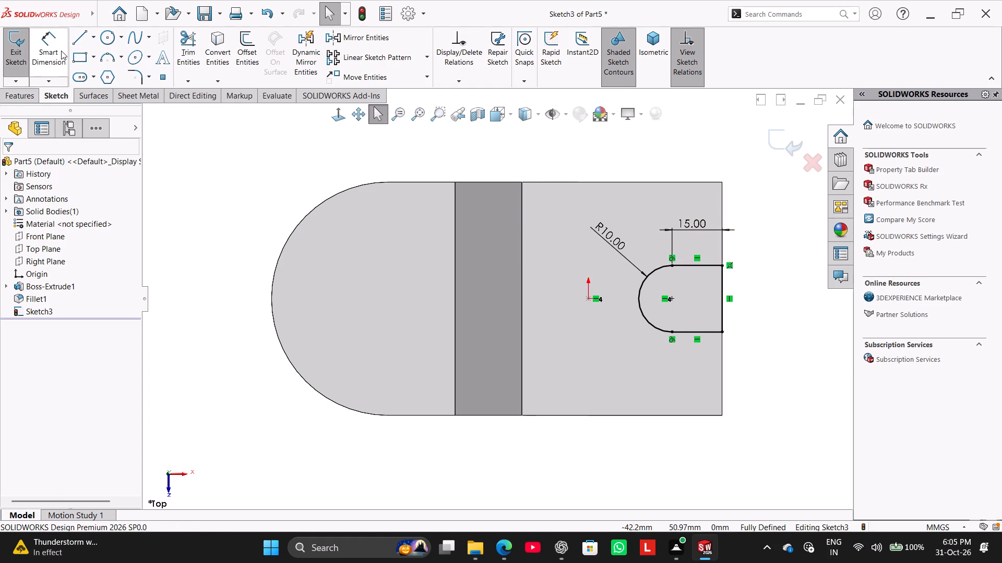
click(707, 264)
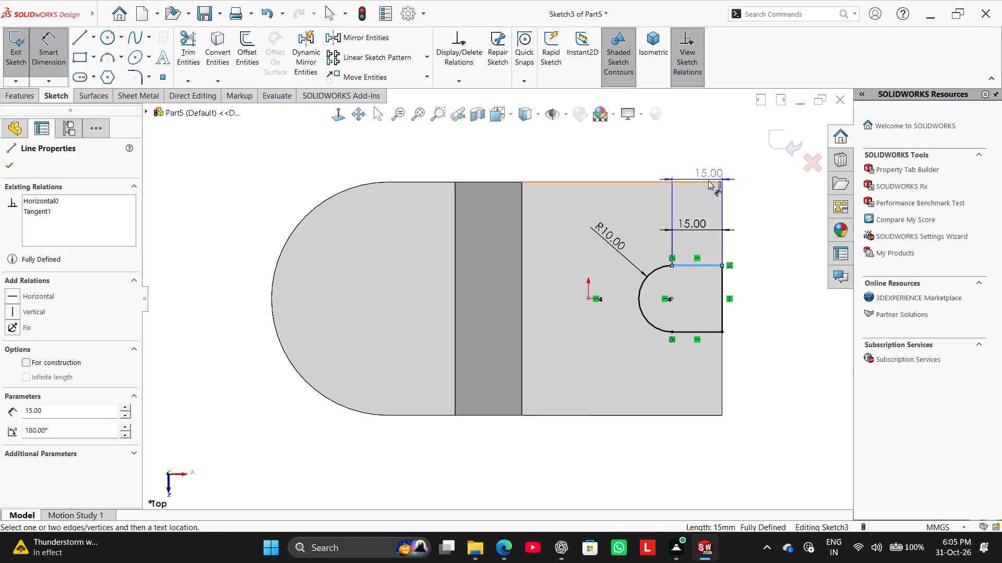
click(708, 181)
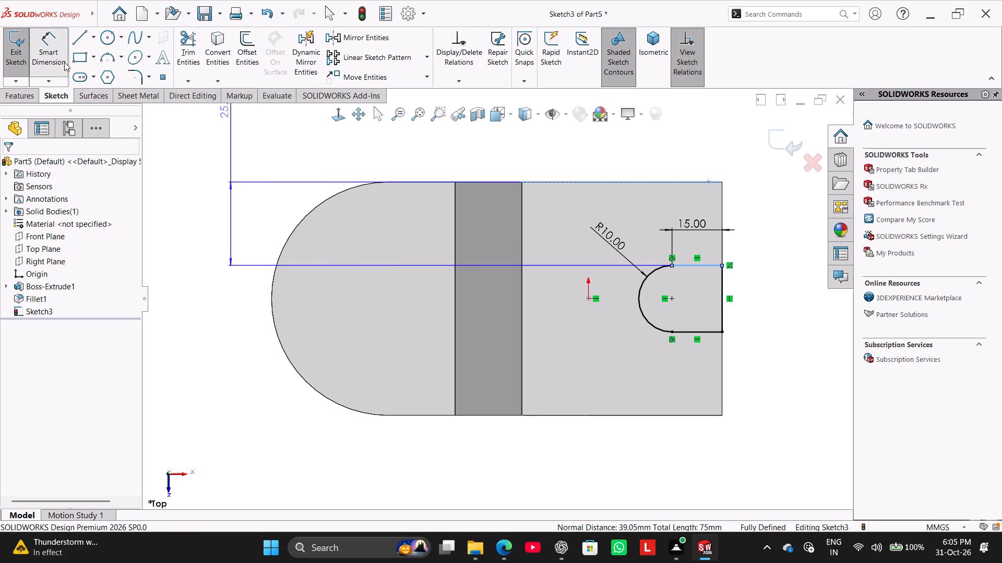
click(56, 57)
click(229, 219)
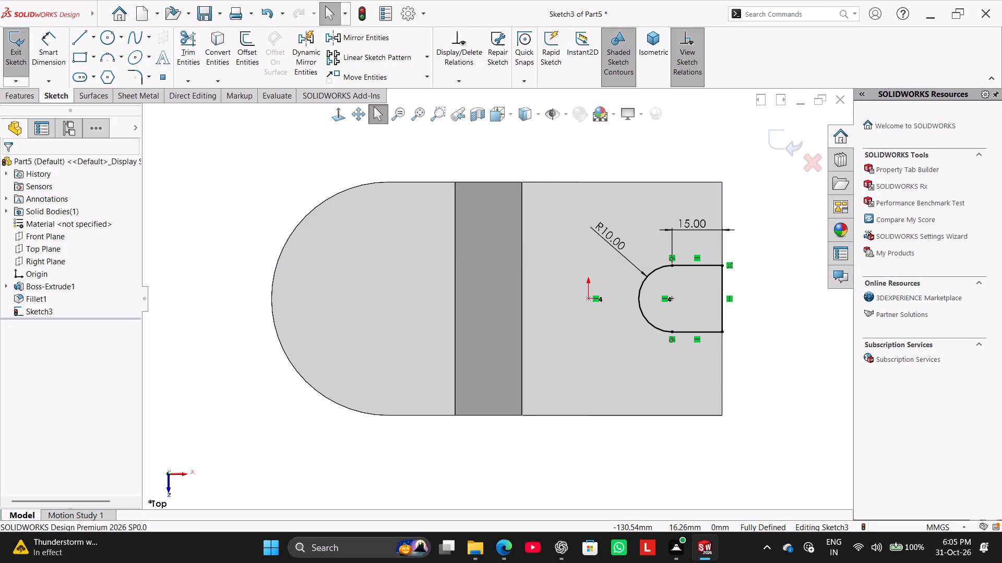
Cut the slot profile through both prongs with an Extruded Cut set to Through All - Both.
click(8, 96)
click(173, 60)
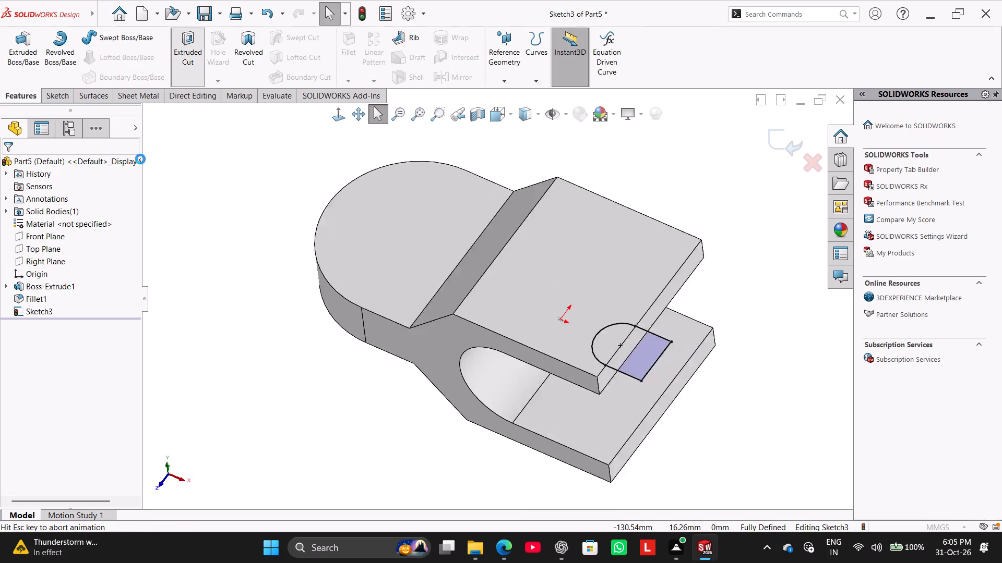
click(78, 240)
click(82, 265)
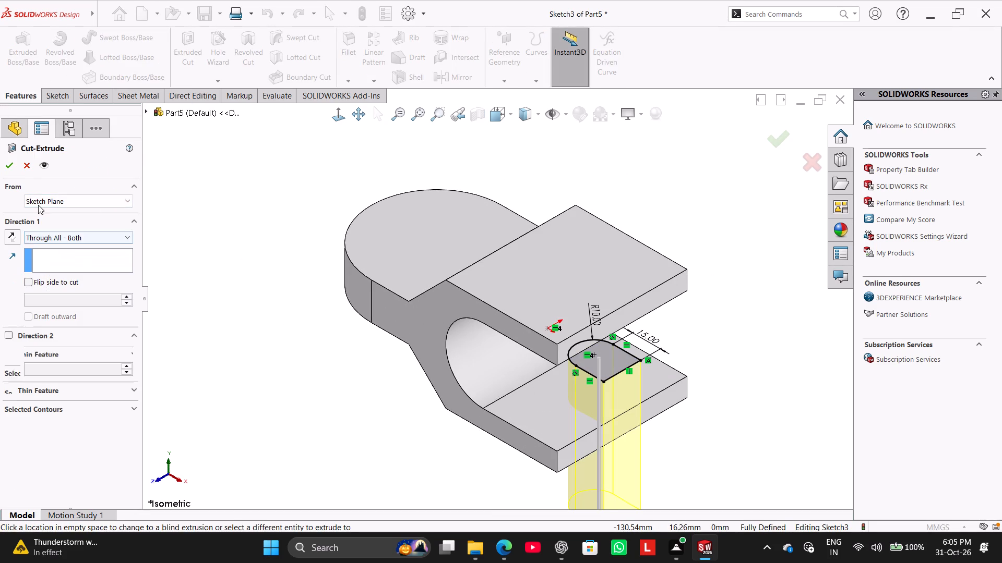
click(6, 166)
click(216, 199)
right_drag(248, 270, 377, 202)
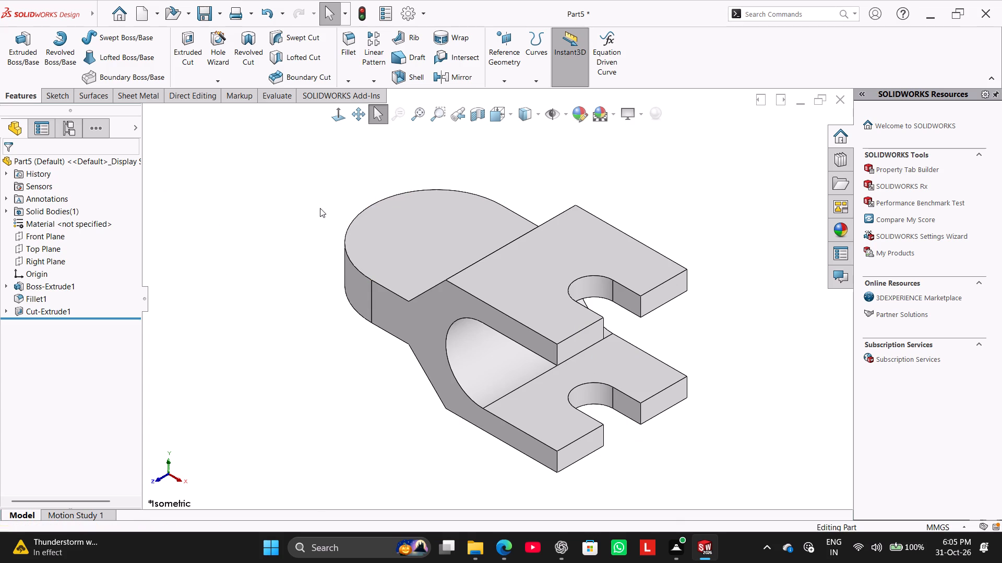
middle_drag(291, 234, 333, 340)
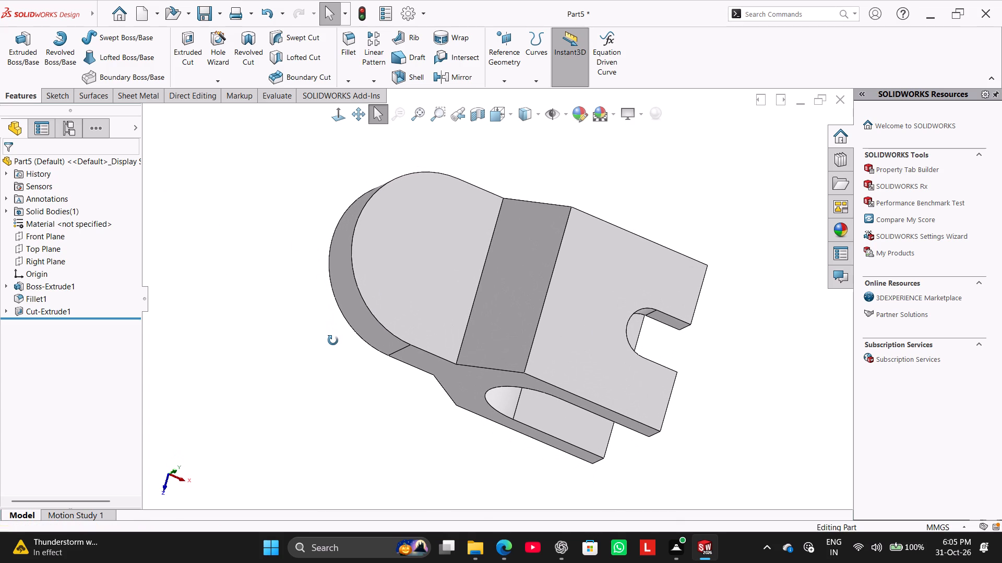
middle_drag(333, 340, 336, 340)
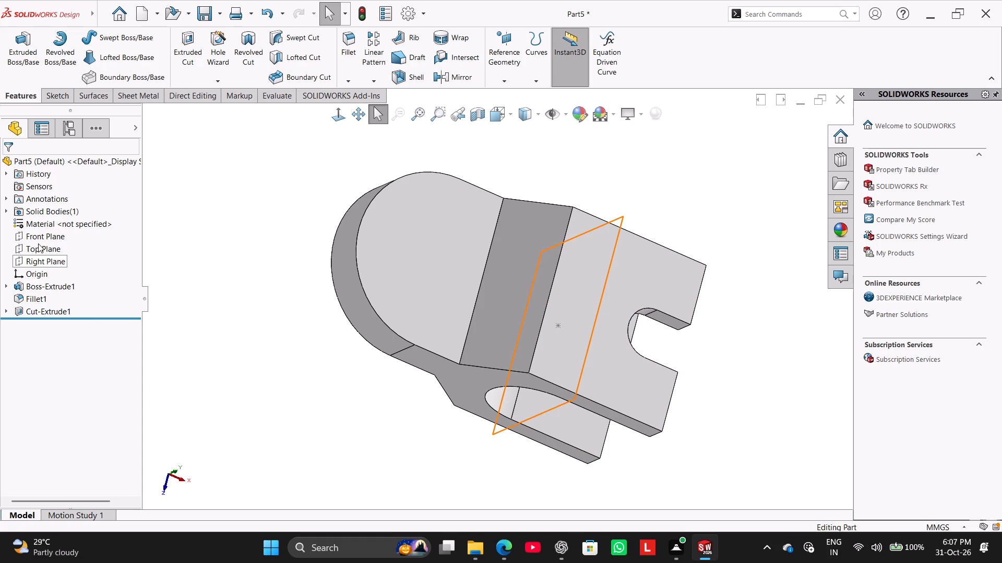
Open a sketch on the Front Plane and draw a closed right triangle at the upper stem-to-shoulder corner, with a horizontal leg about 10.6 mm long.
click(49, 232)
click(60, 224)
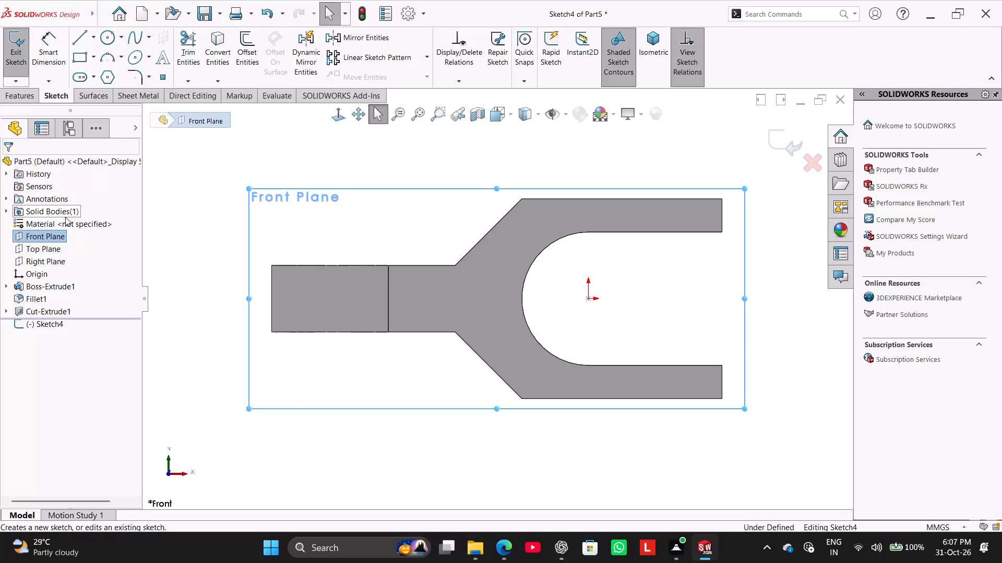
click(186, 251)
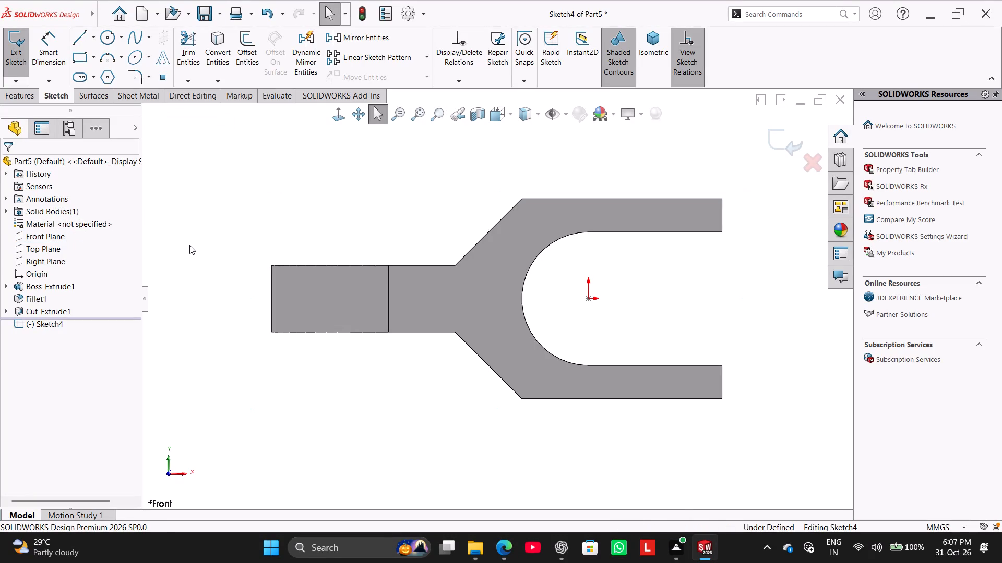
middle_drag(192, 248, 198, 280)
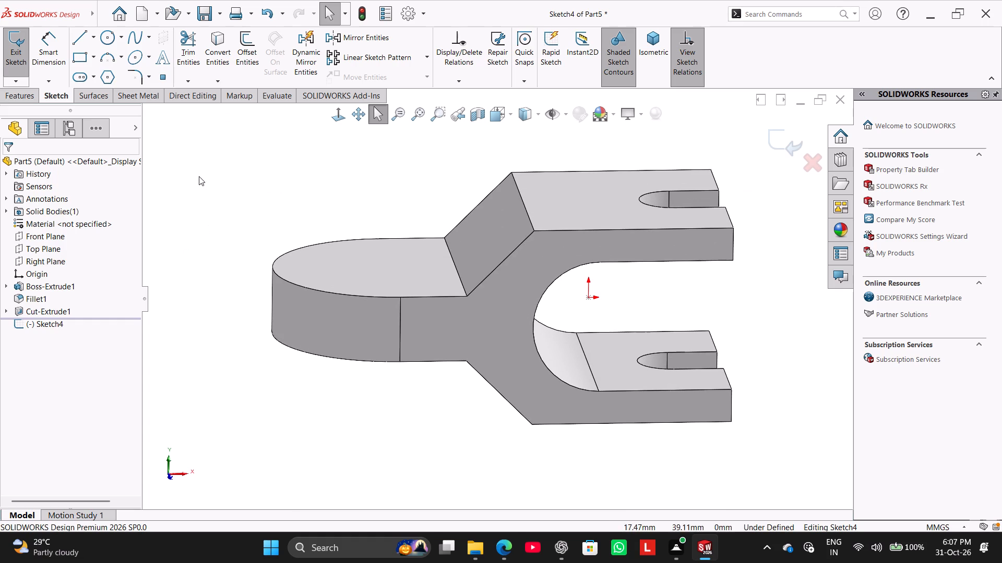
click(337, 113)
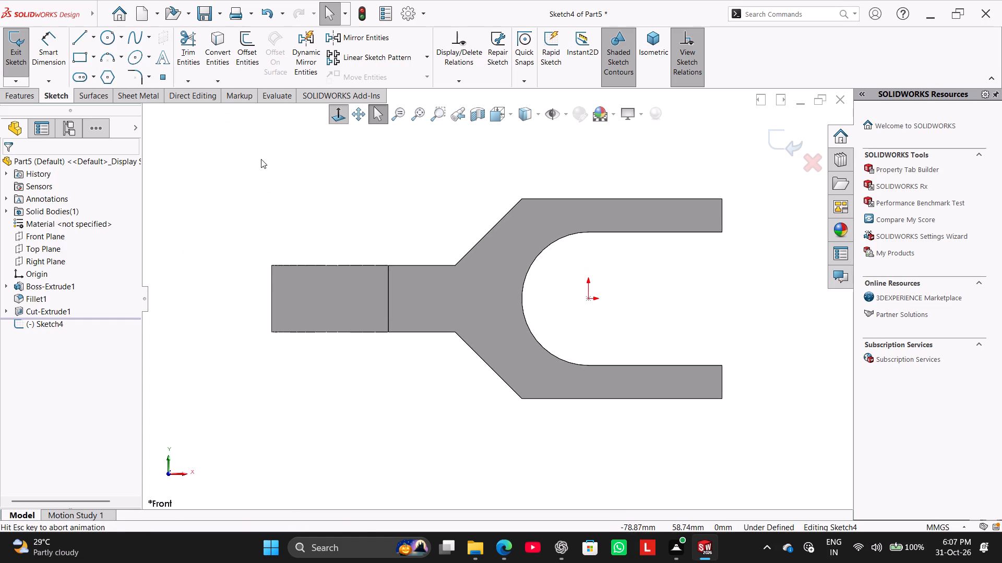
click(234, 156)
click(79, 44)
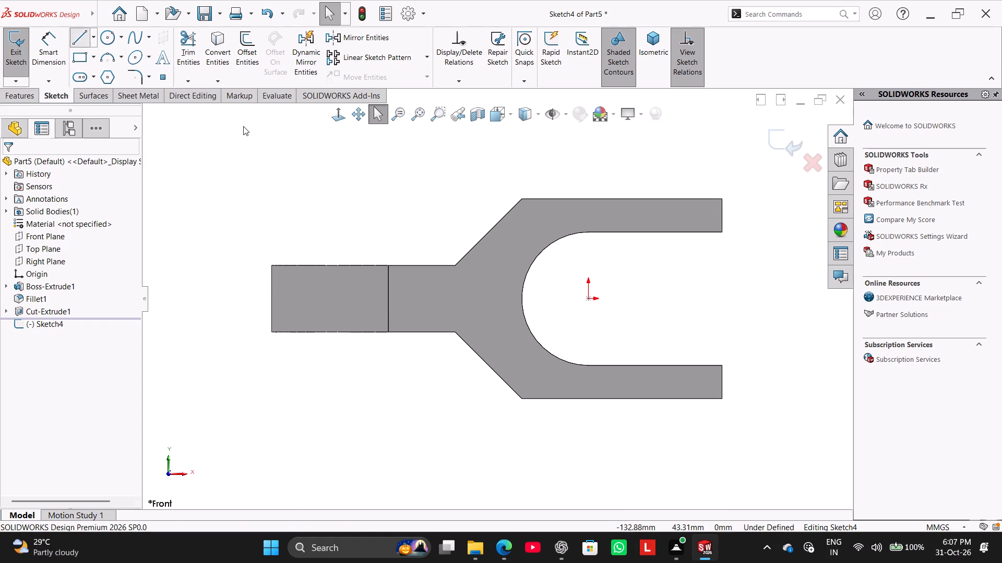
click(455, 266)
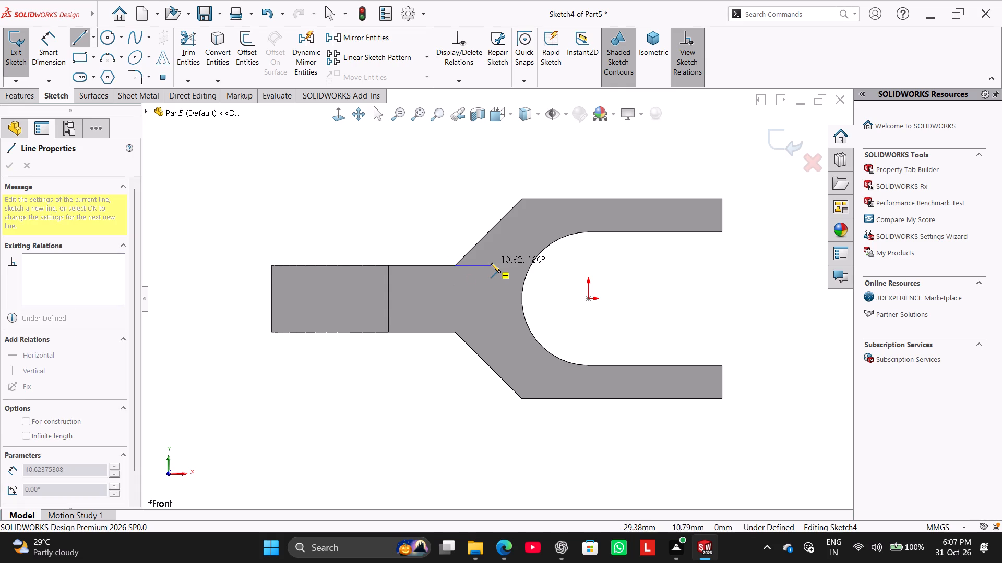
click(491, 263)
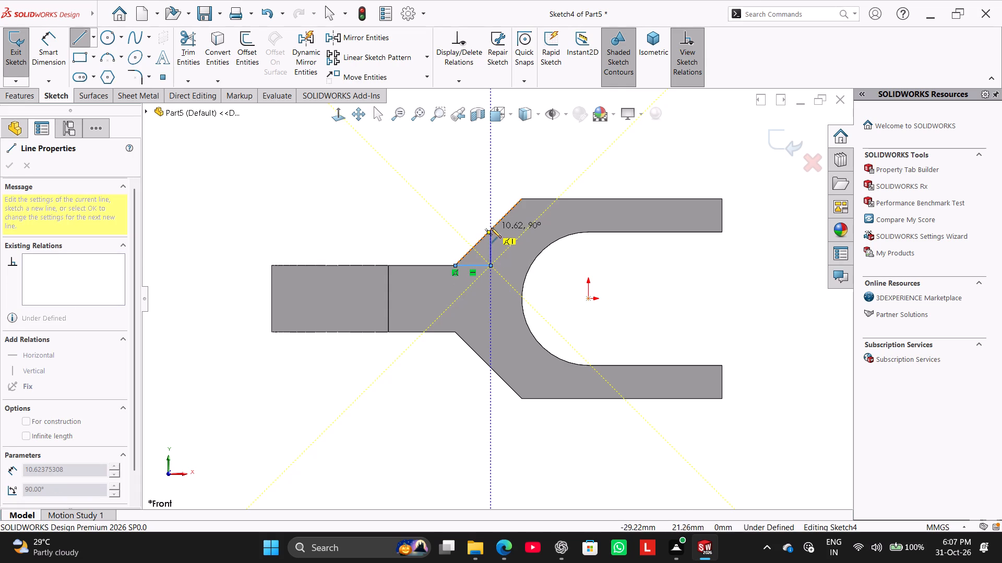
click(488, 227)
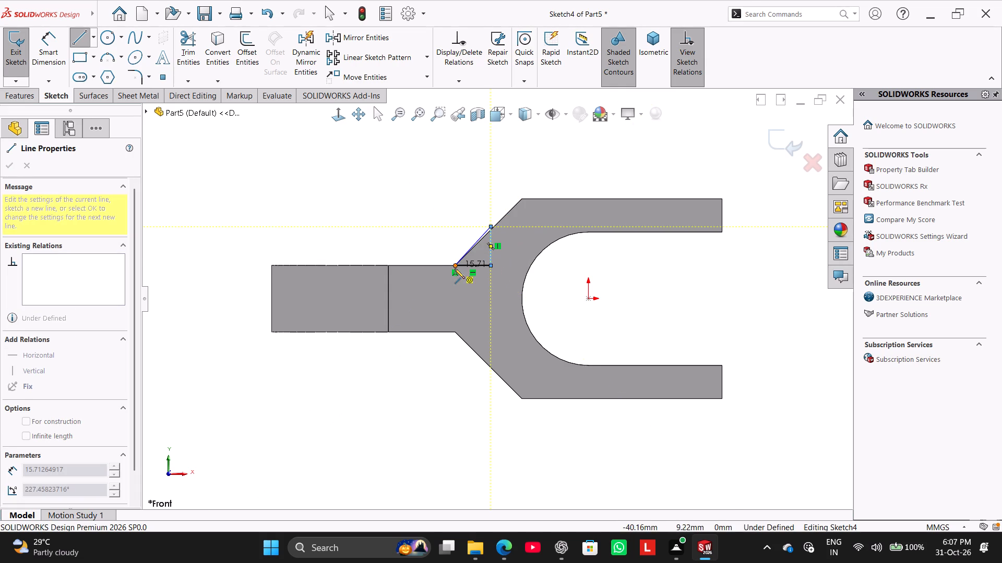
click(455, 267)
right_click(426, 221)
click(443, 229)
Move the triangle's top vertex onto the sloped shoulder edge so its long side follows that edge.
scroll(482, 222, down, 3)
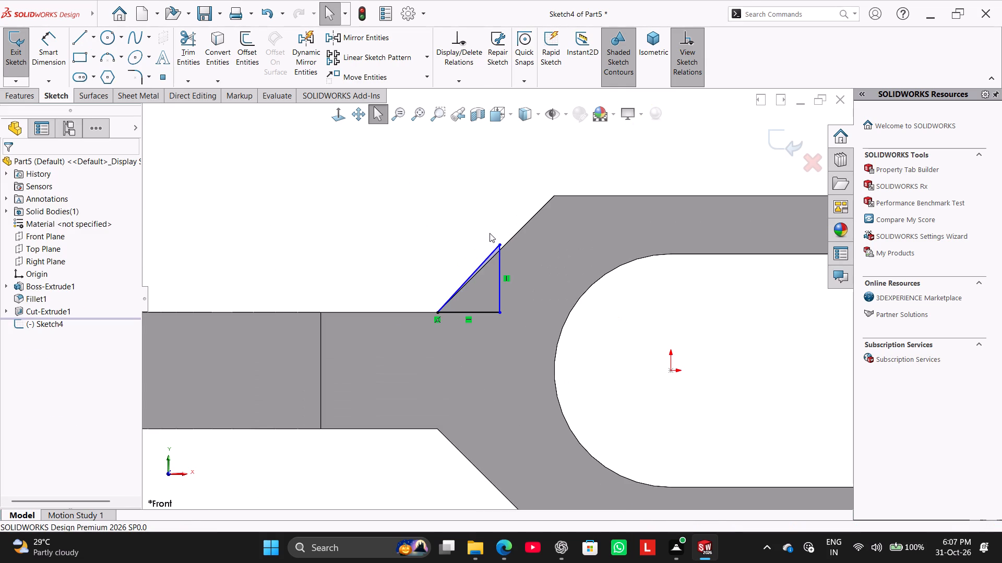
click(500, 244)
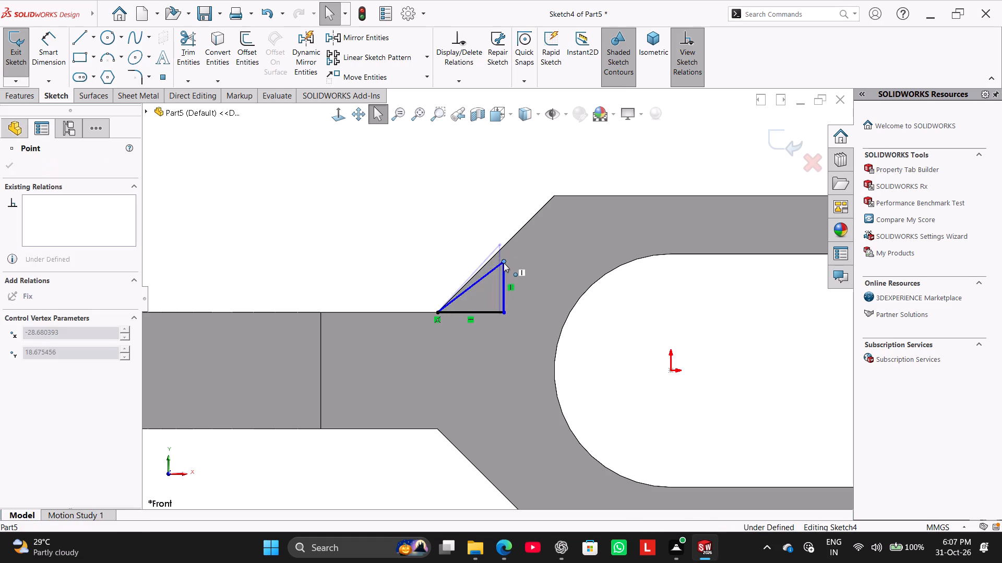
click(444, 230)
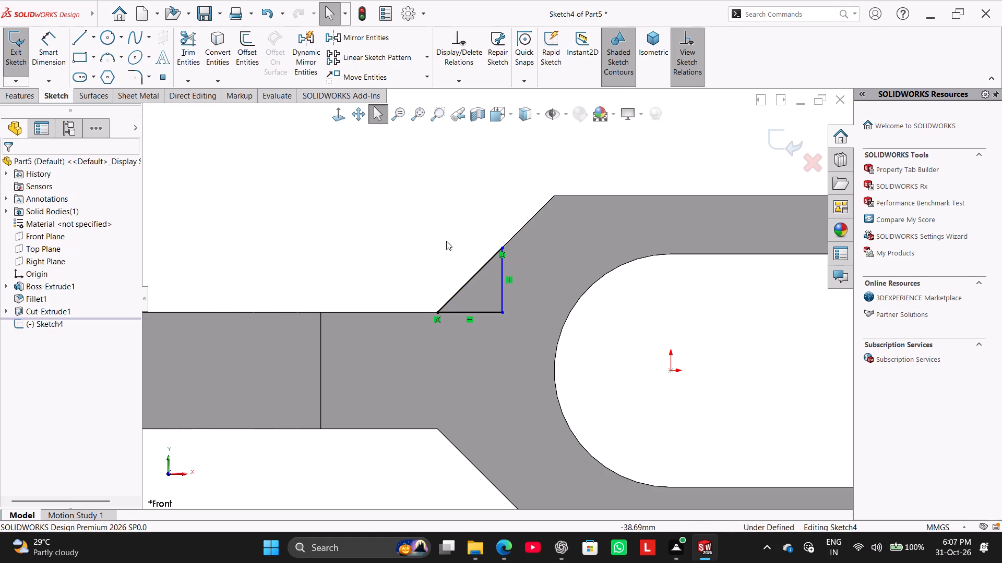
Dimension the triangle's horizontal leg to 10 mm.
click(35, 53)
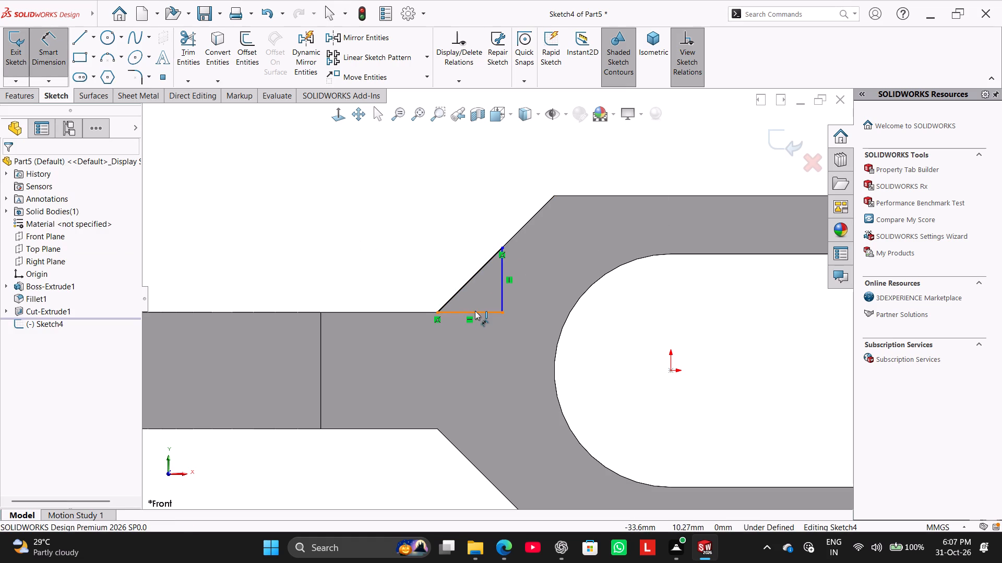
drag(475, 311, 473, 300)
click(457, 206)
text(10)
key(Return)
right_click(329, 227)
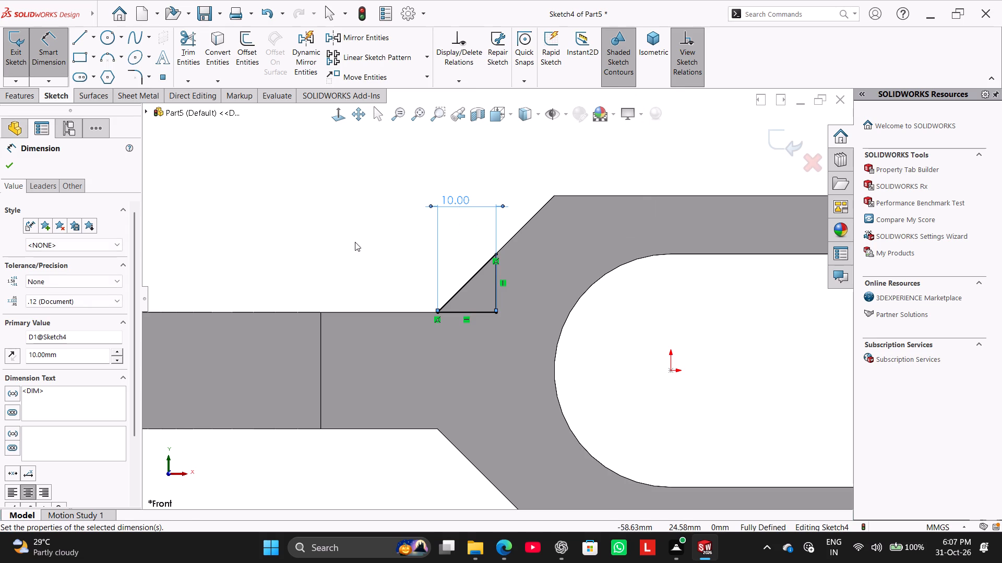
click(372, 266)
Cut the triangle into the sloped shoulder with an Extruded Cut set to Mid Plane, 30 mm deep.
click(21, 101)
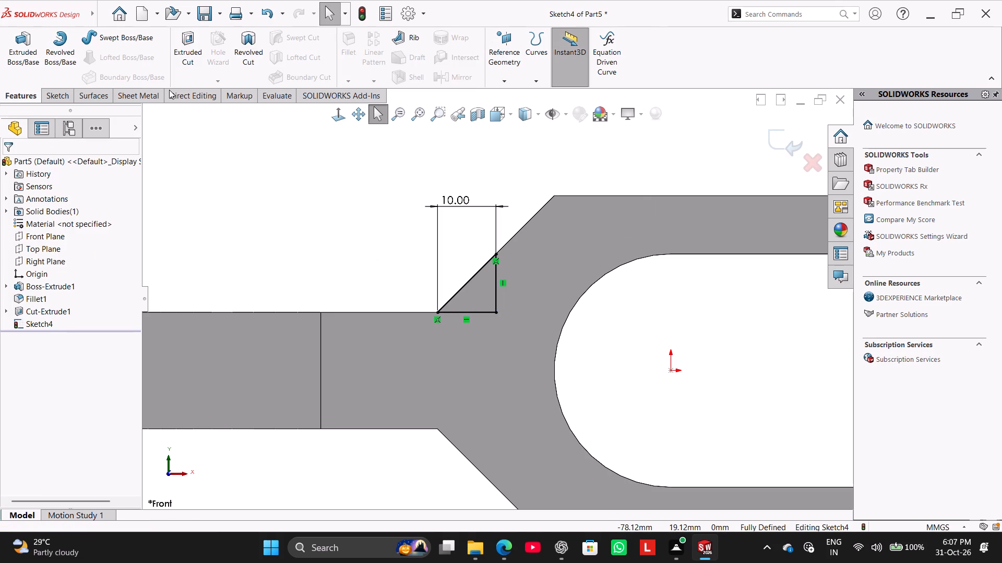
click(184, 62)
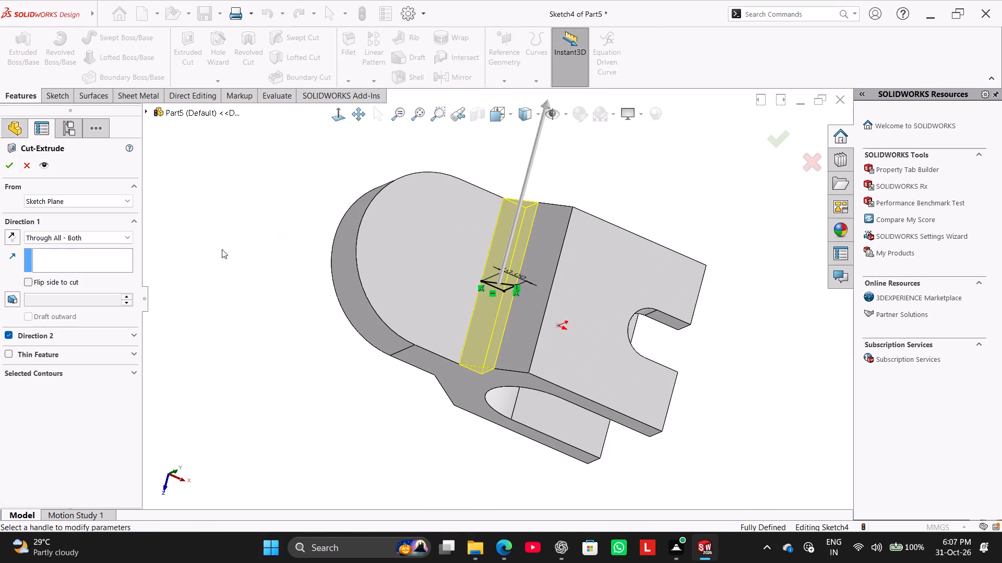
click(113, 239)
click(108, 320)
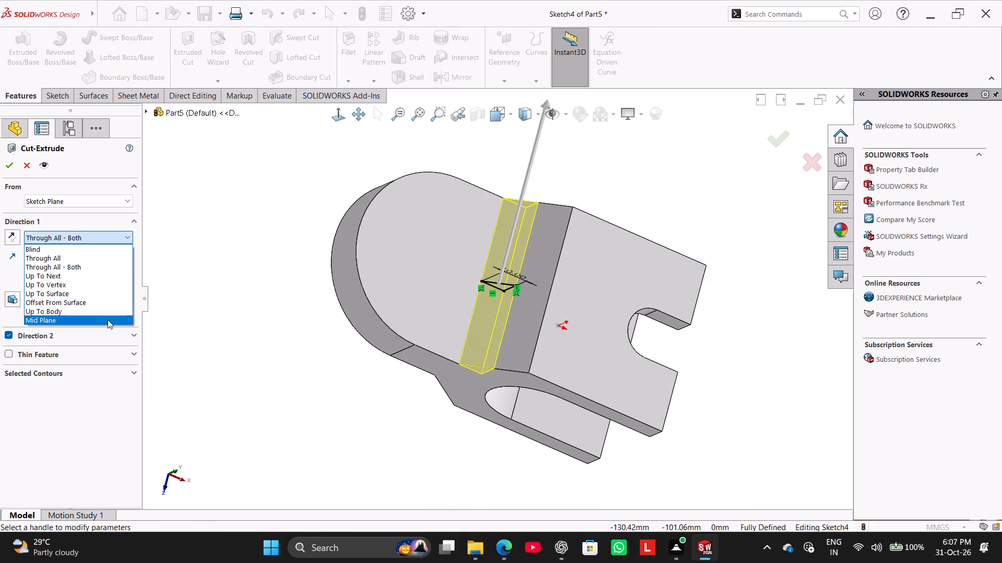
text(30)
key(Return)
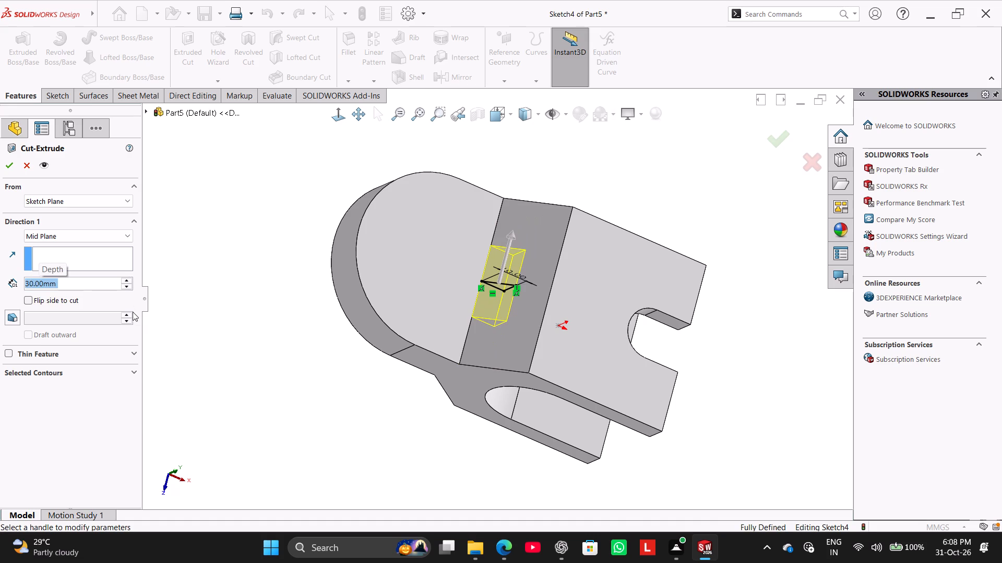
click(8, 167)
click(237, 234)
Sketch a circle about 31.6 mm in diameter on the stem's upper face, centred on the rounded end's arc centre.
right_drag(228, 317, 355, 213)
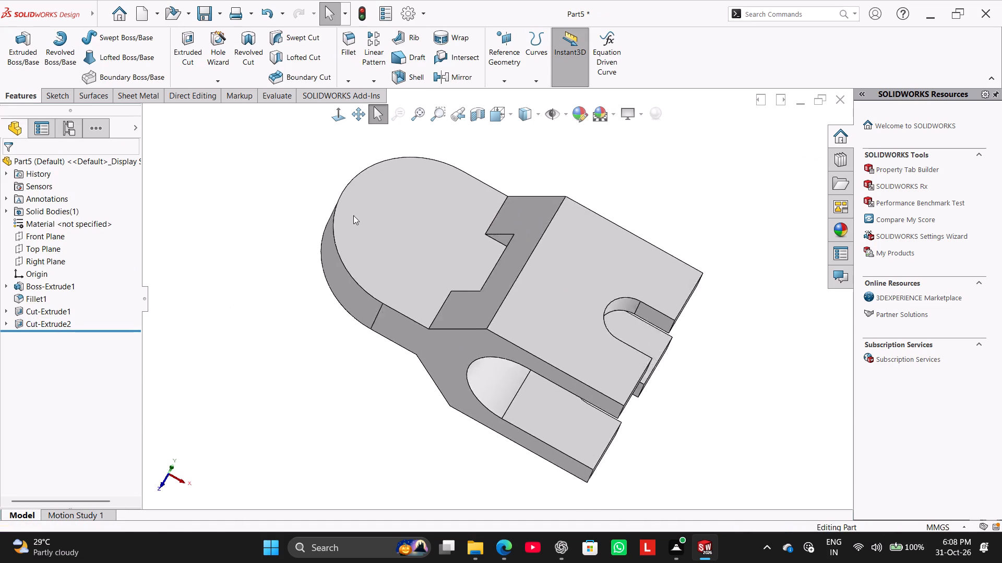
click(389, 227)
click(442, 194)
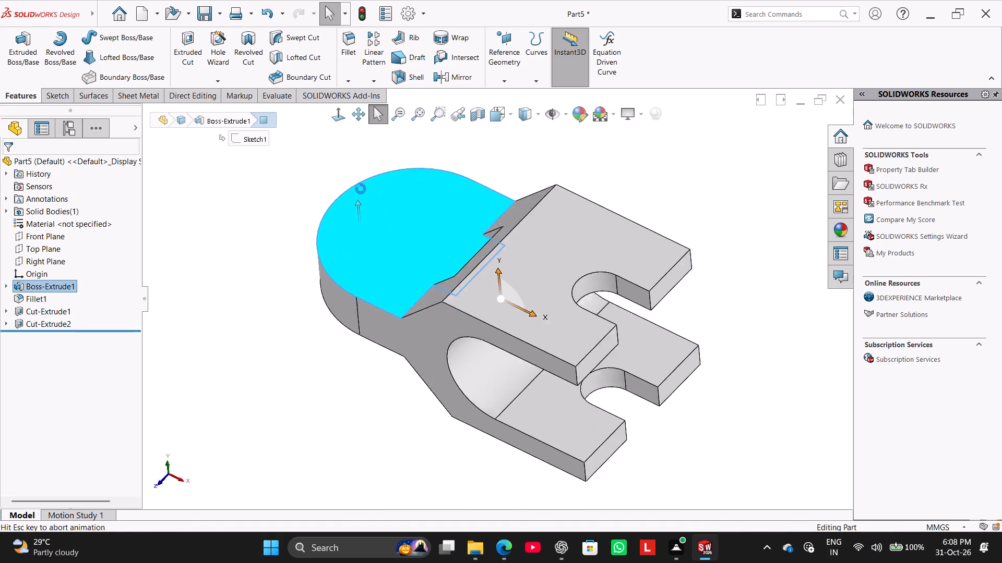
click(110, 40)
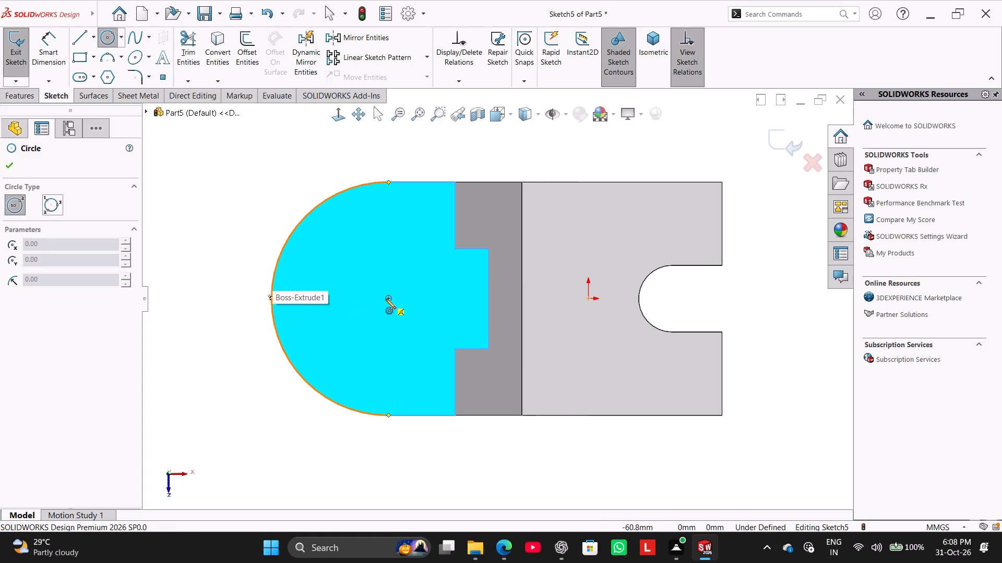
click(386, 299)
click(387, 351)
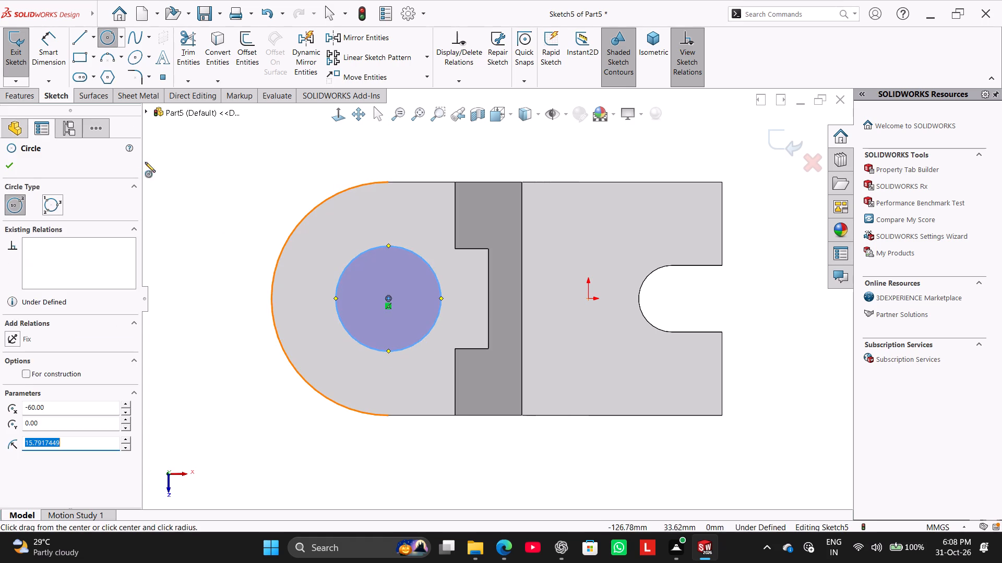
Dimension the circle's diameter to 30 mm.
click(60, 63)
click(358, 255)
click(244, 153)
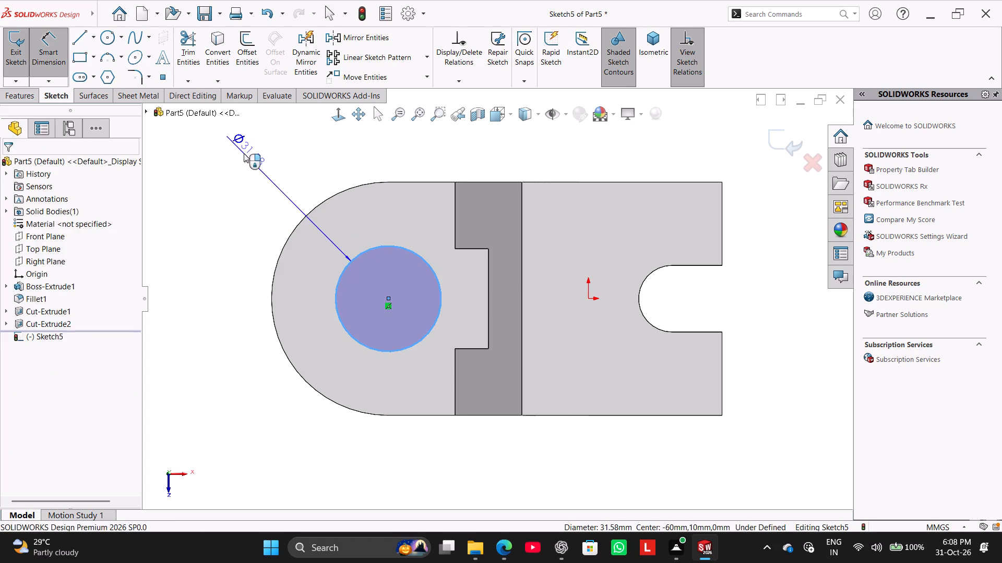
text(30)
key(Return)
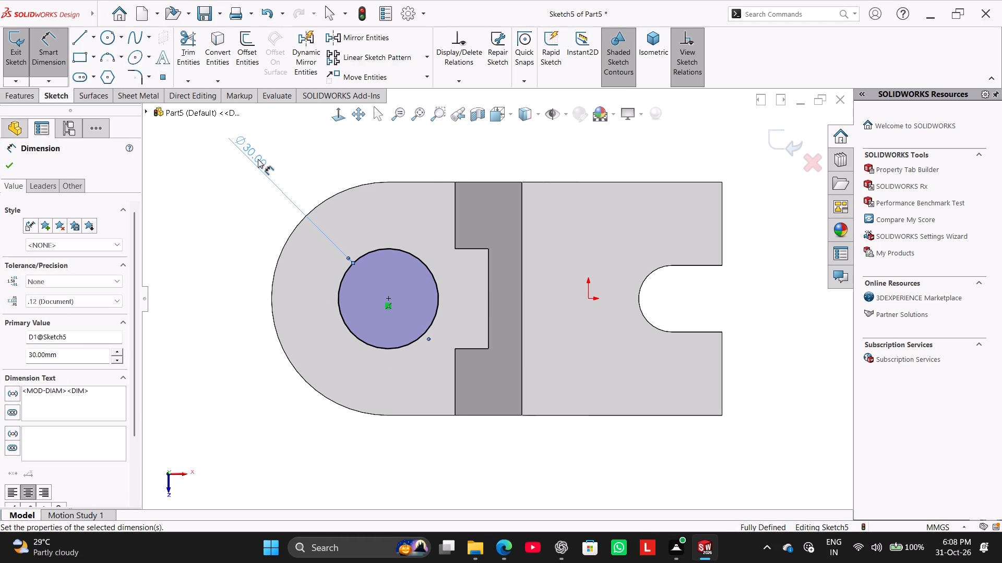
right_click(201, 208)
click(234, 246)
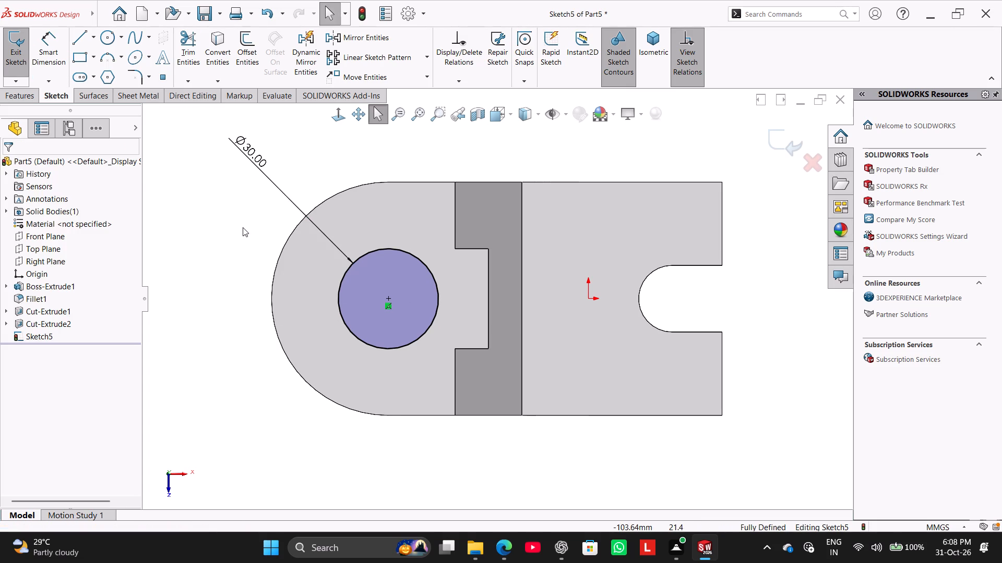
Cut the circle through the stem end with an Extruded Cut set to Up To Next.
middle_drag(230, 345, 230, 249)
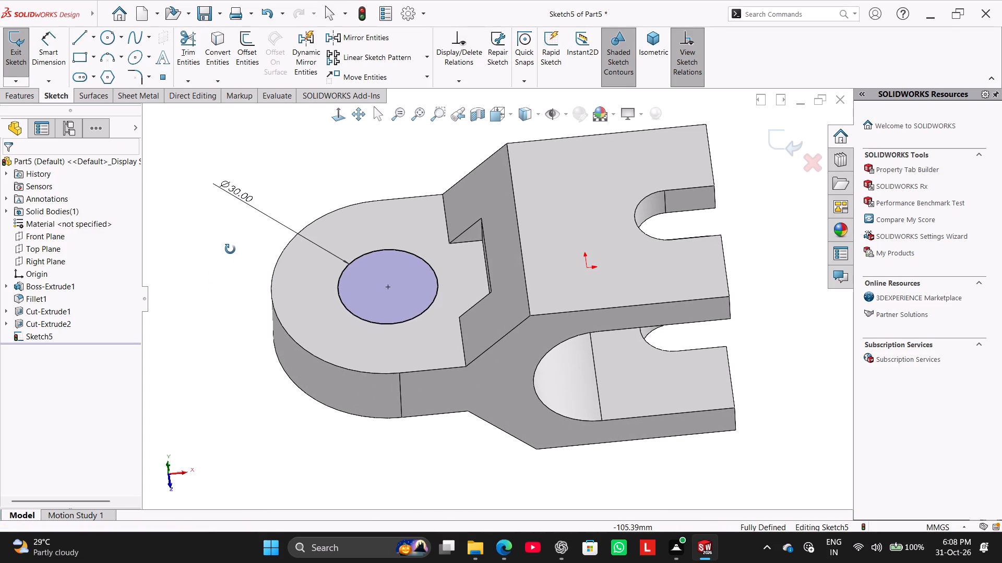
middle_drag(230, 249, 233, 255)
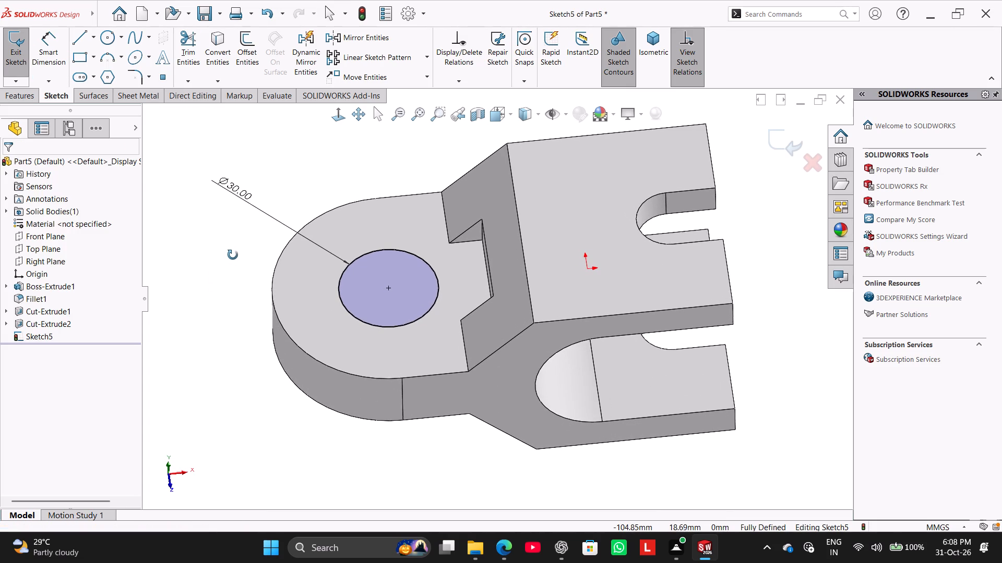
middle_drag(233, 255, 242, 263)
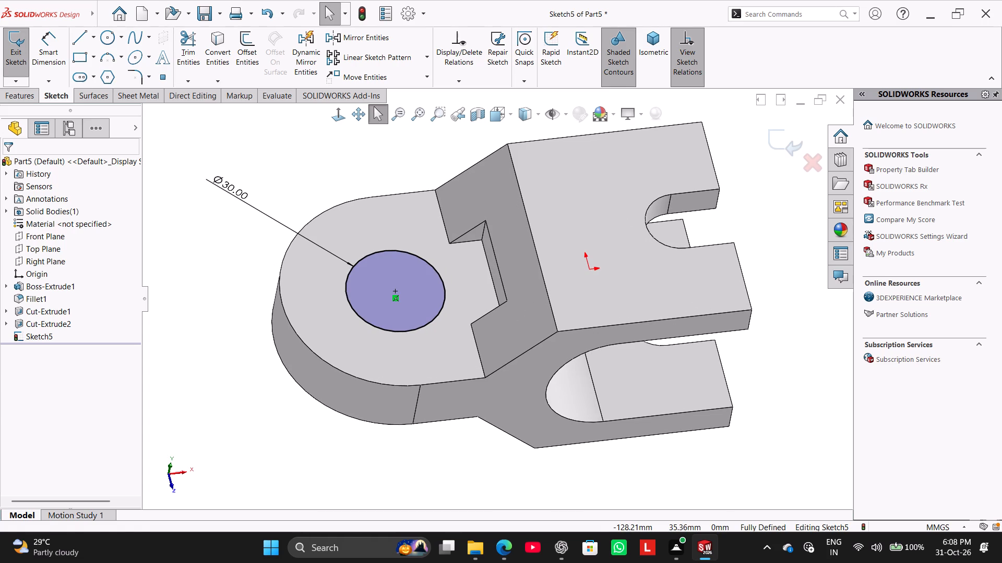
click(30, 102)
click(194, 54)
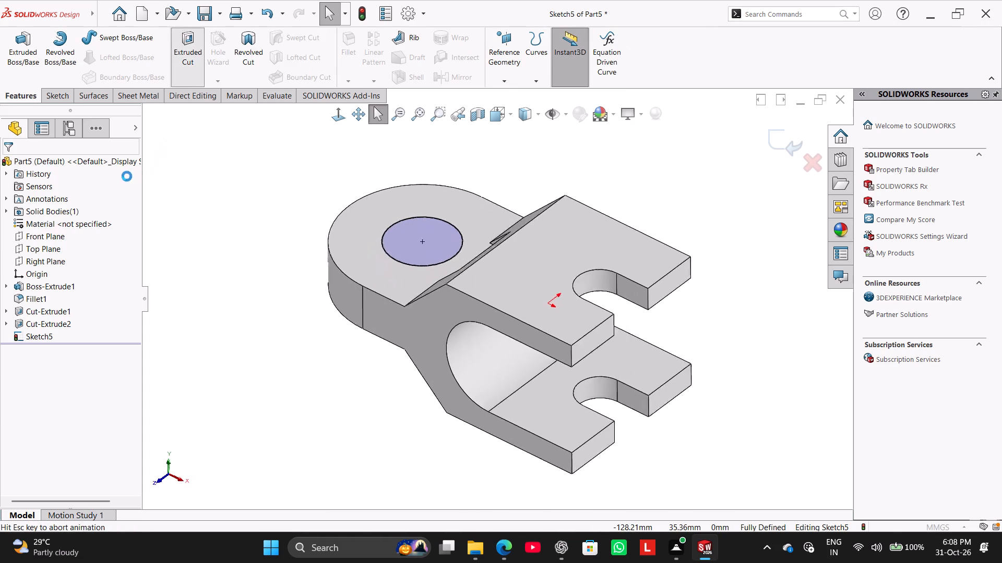
click(50, 237)
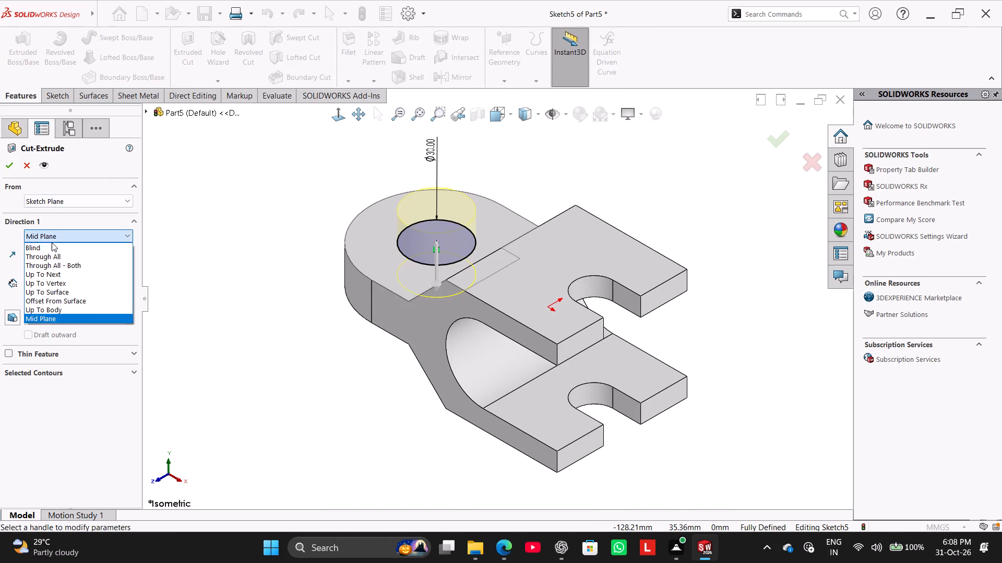
click(54, 248)
click(55, 239)
click(62, 276)
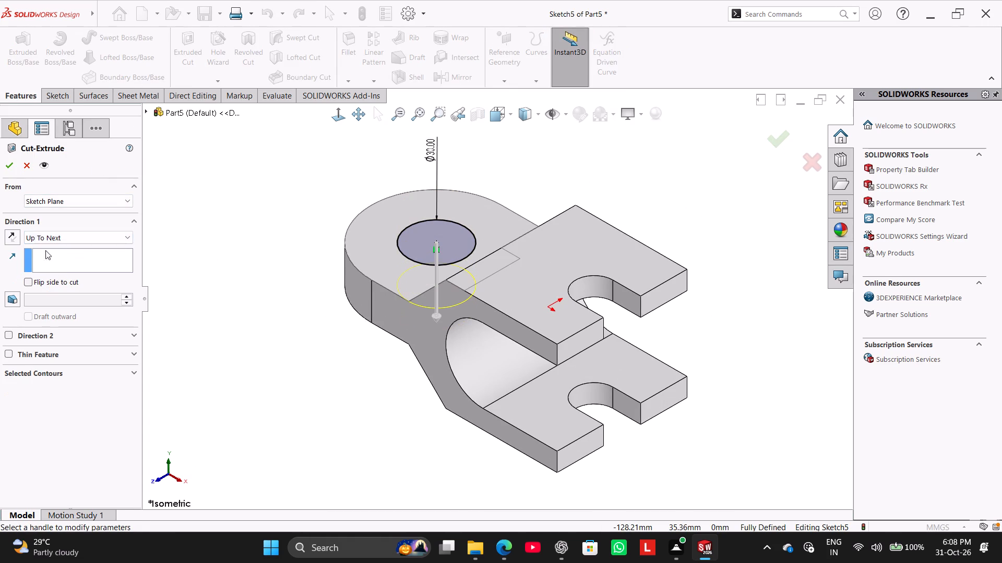
click(10, 163)
click(200, 217)
Apply the Up To Next cut of the 30 mm circle through the stem end.
right_drag(236, 267, 438, 173)
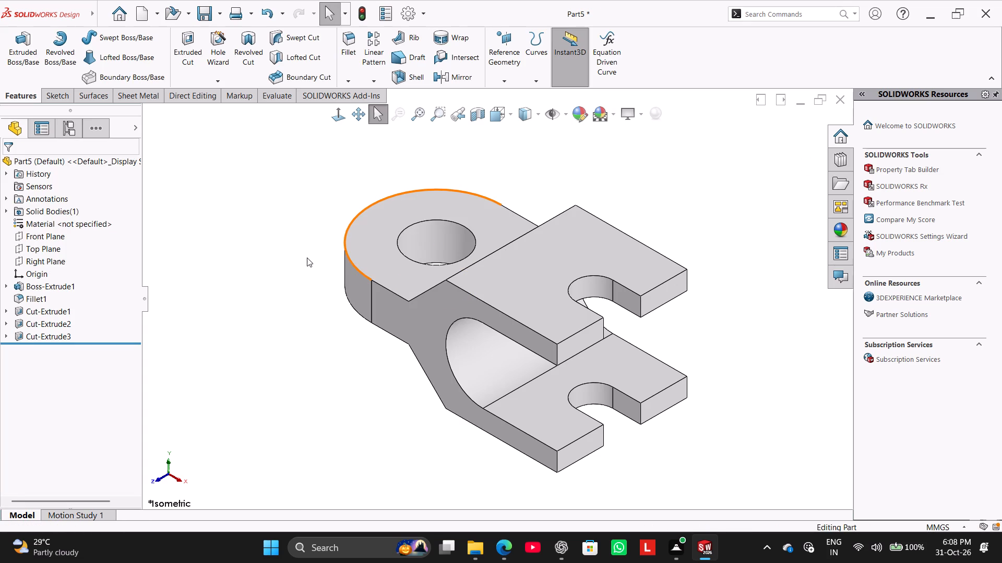
Mirror the triangular notch cut in the sloped shoulder about the Top Plane onto the opposite side of the part.
middle_drag(311, 261, 381, 273)
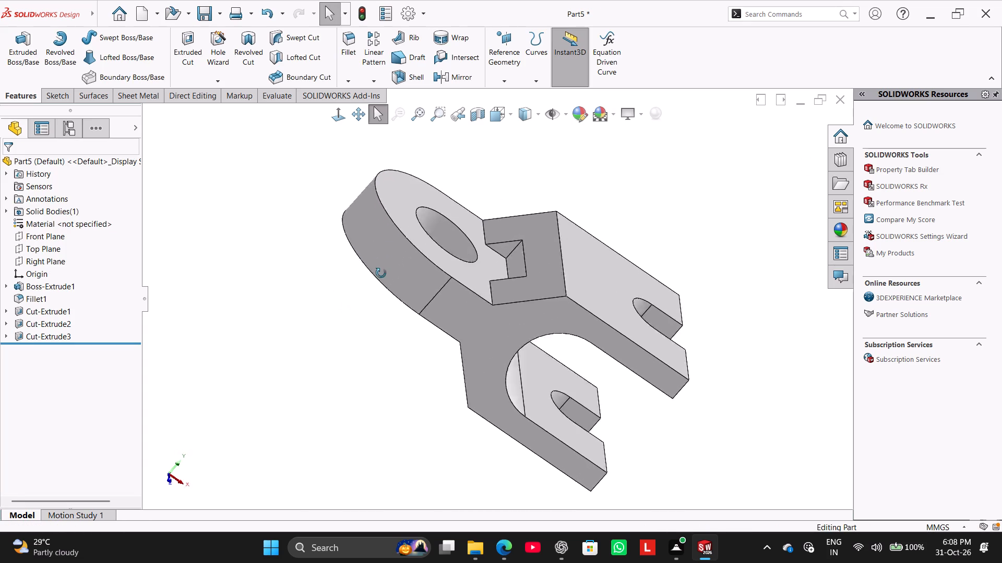
middle_drag(381, 273, 342, 336)
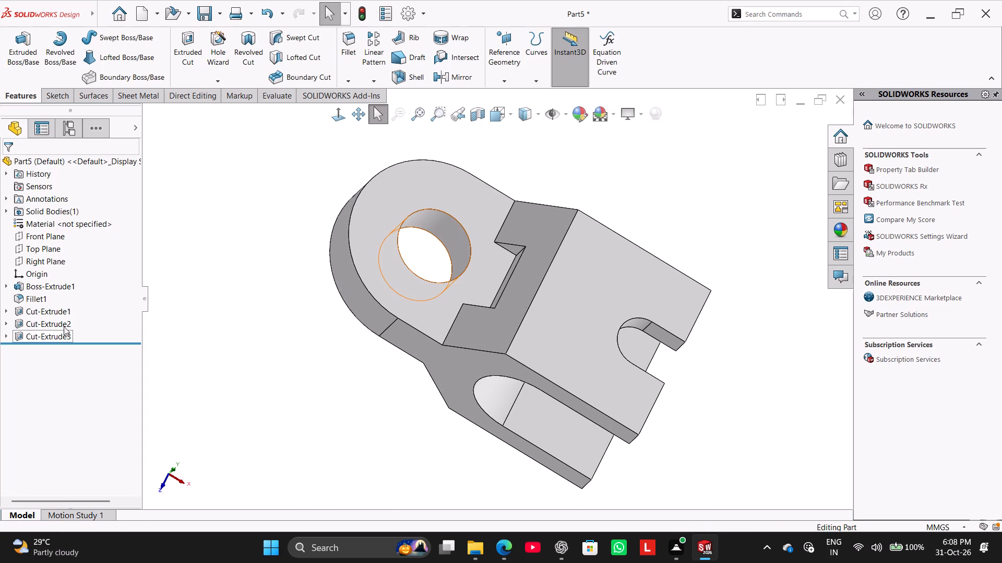
ctrl+click(64, 321)
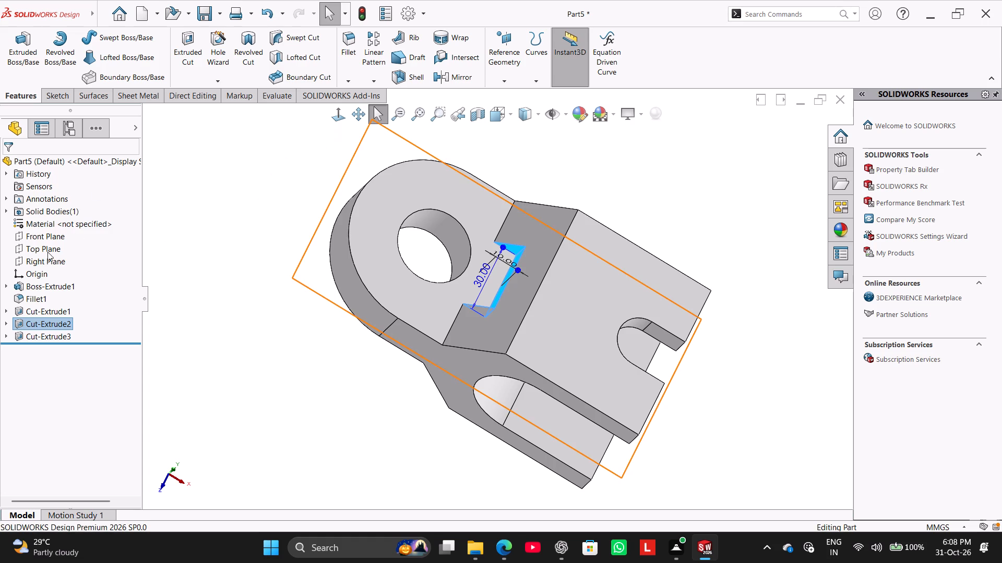
ctrl+click(40, 245)
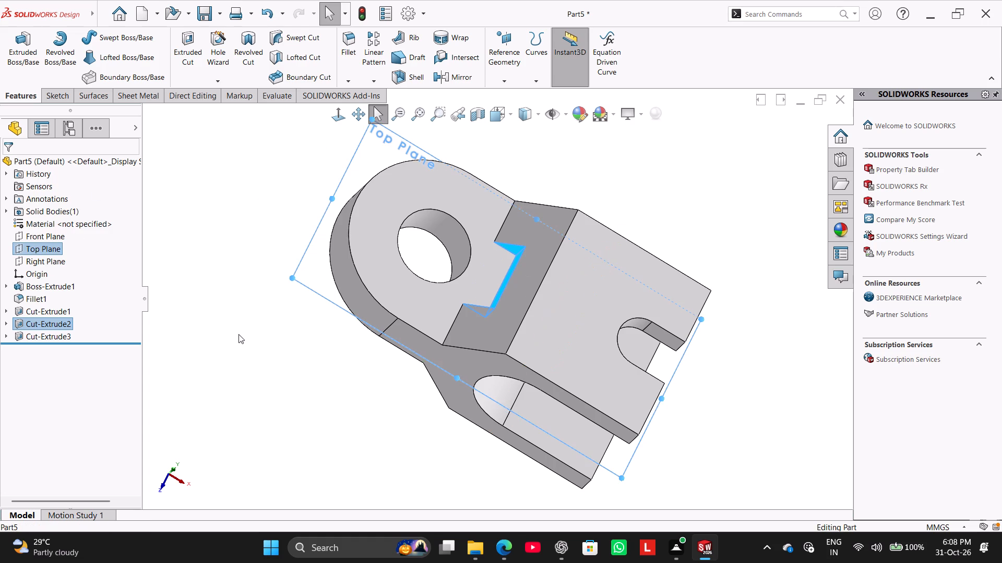
ctrl+middle_drag(239, 334, 309, 300)
middle_drag(306, 305, 362, 263)
scroll(306, 305, up, 1)
ctrl+click(437, 80)
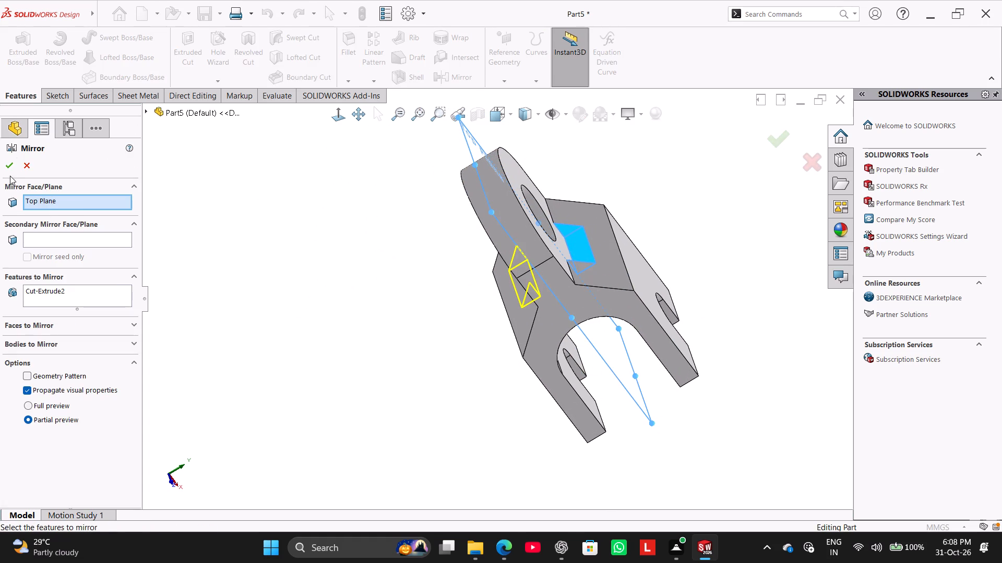
click(10, 169)
click(275, 240)
middle_drag(297, 250, 340, 226)
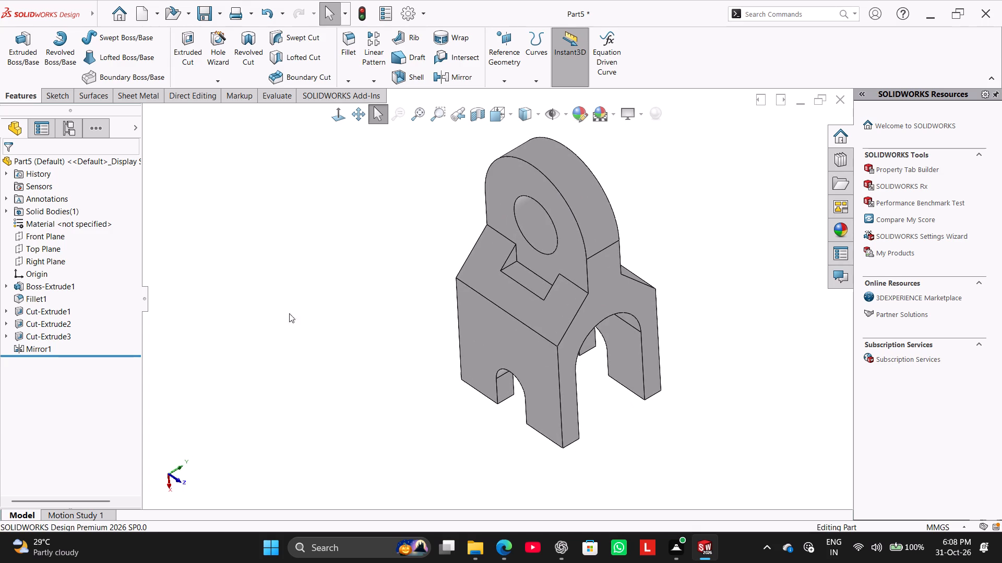
Save the part in the Worked folder as Forked Eye Mounting Bracket, with the model in isometric view.
right_drag(282, 320, 396, 228)
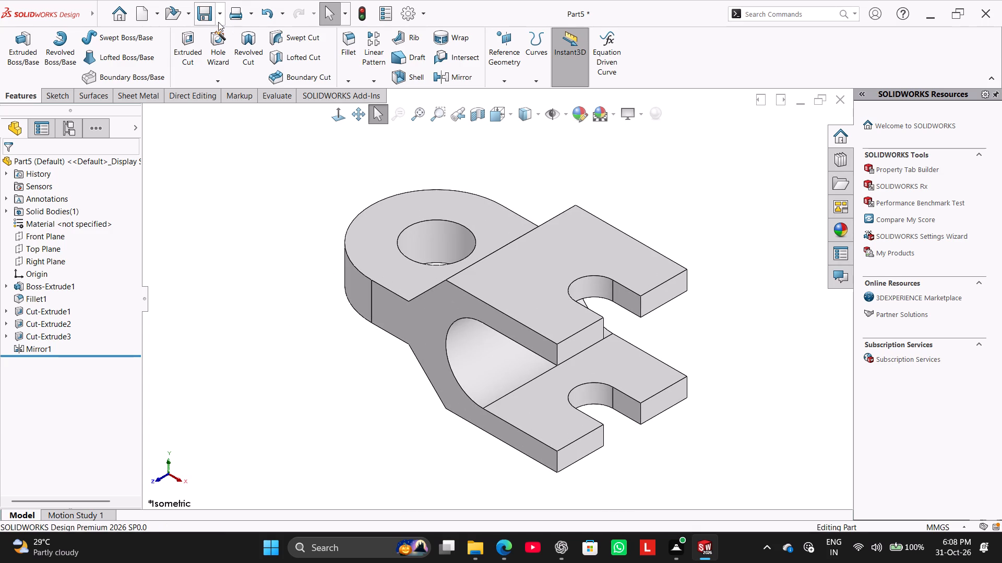
click(218, 22)
click(222, 48)
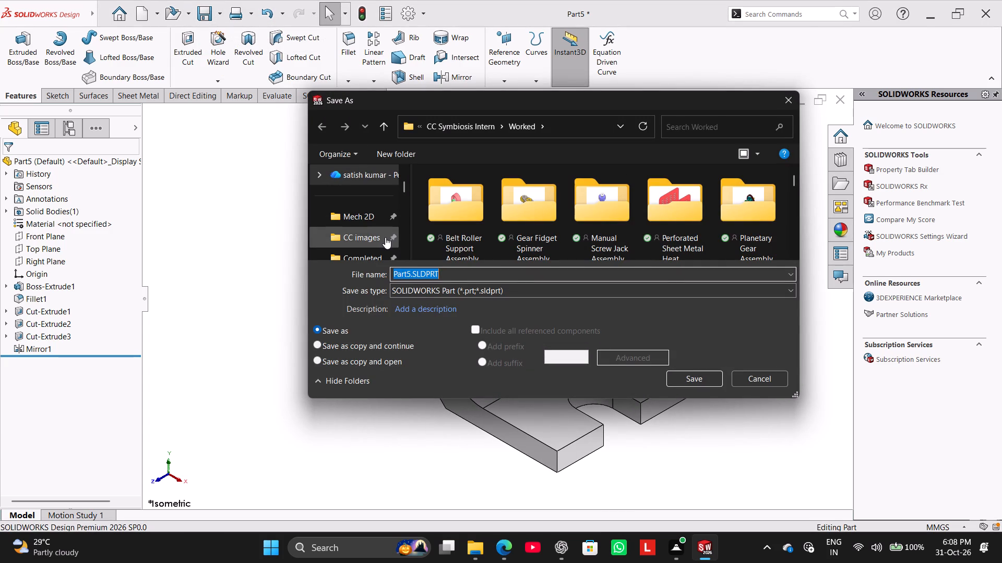
key(ctrl+v)
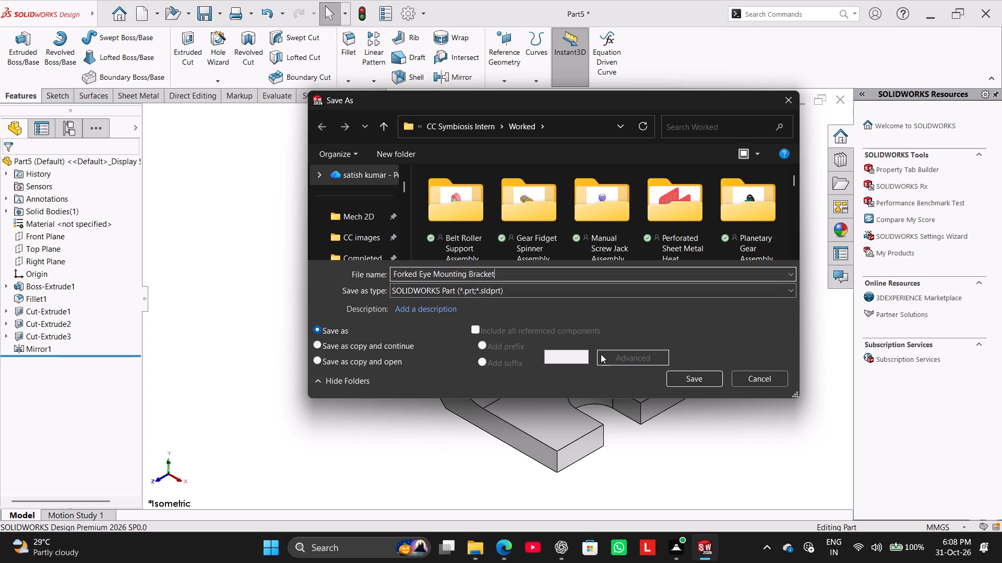
click(679, 381)
Export the part to the Worked folder in PDF format as Forked Eye Mounting Bracket.pdf.
click(223, 19)
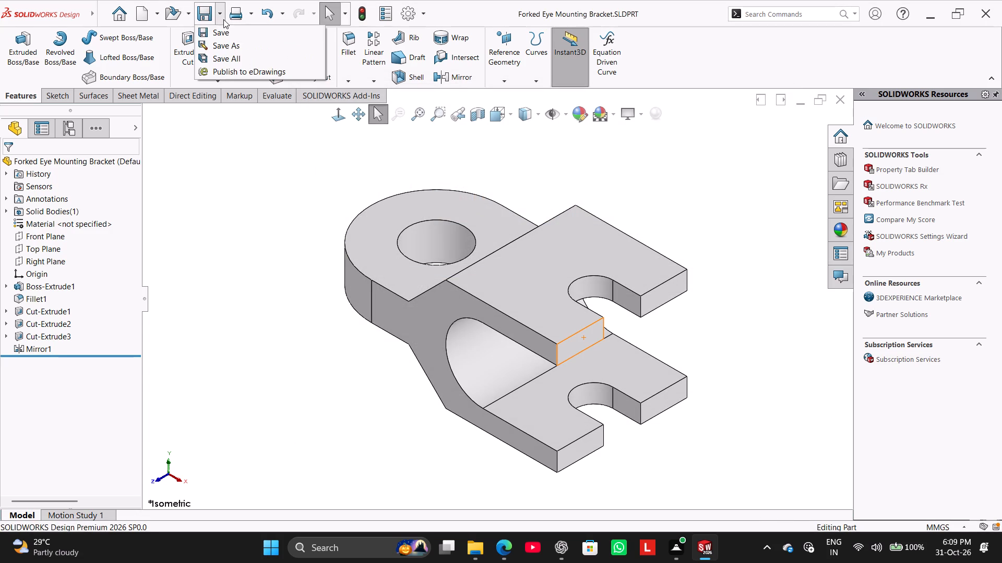
click(236, 43)
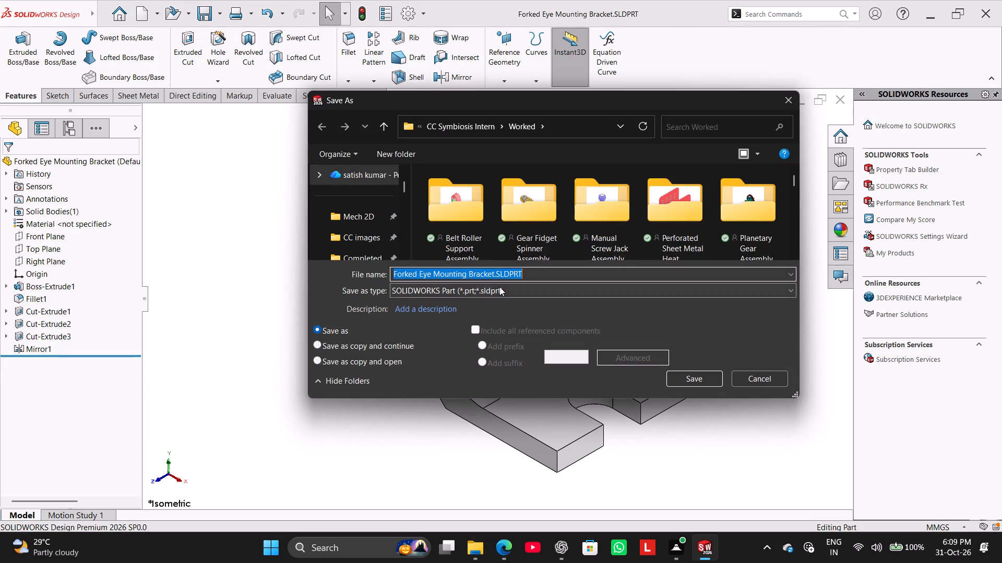
click(499, 287)
click(538, 101)
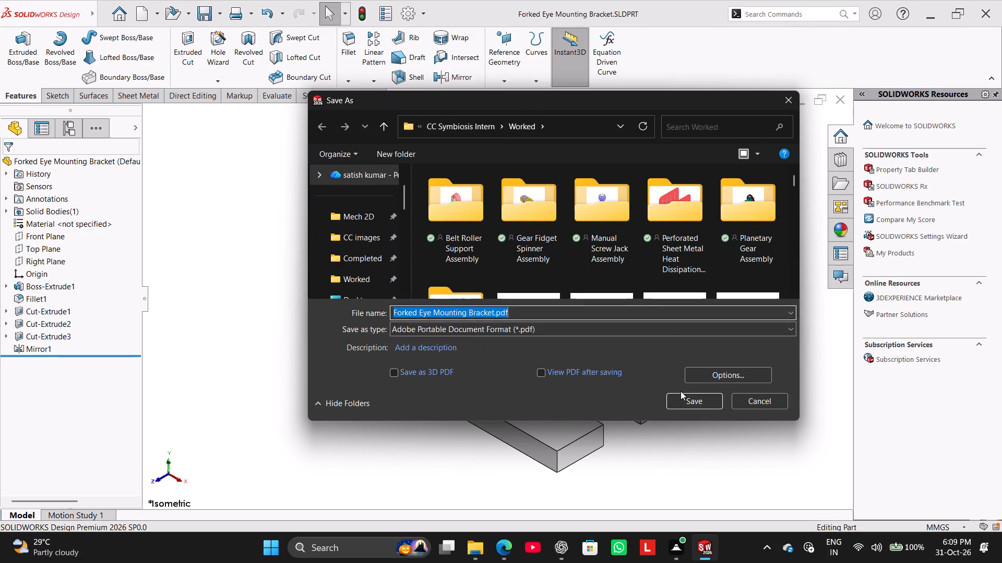
click(686, 399)
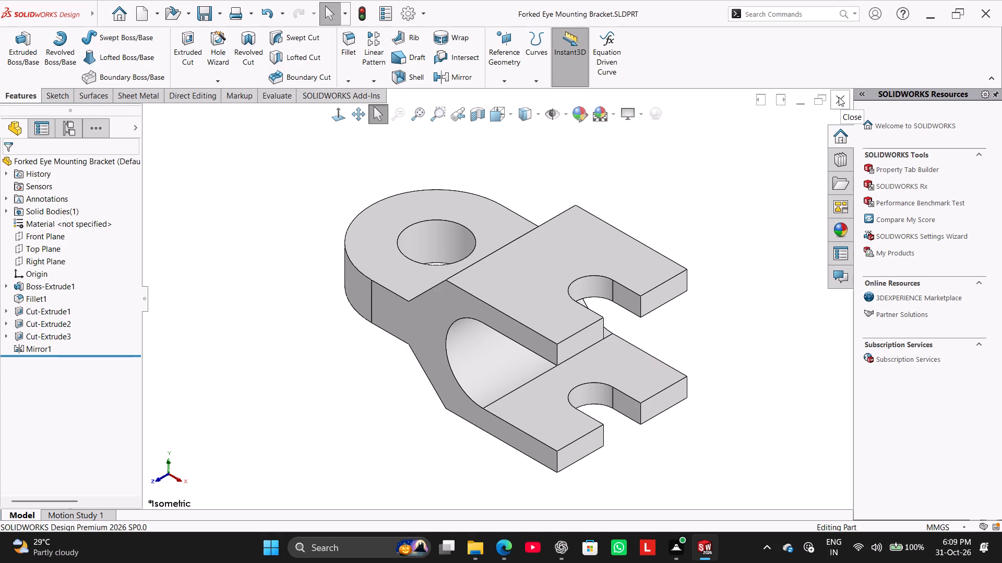
Close the Forked Eye Mounting Bracket part document.
click(839, 97)
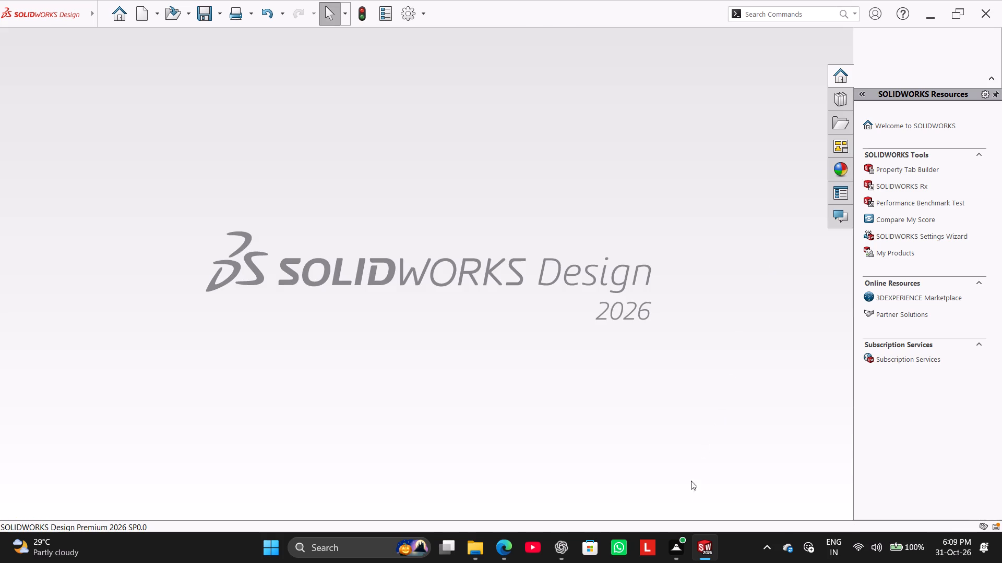